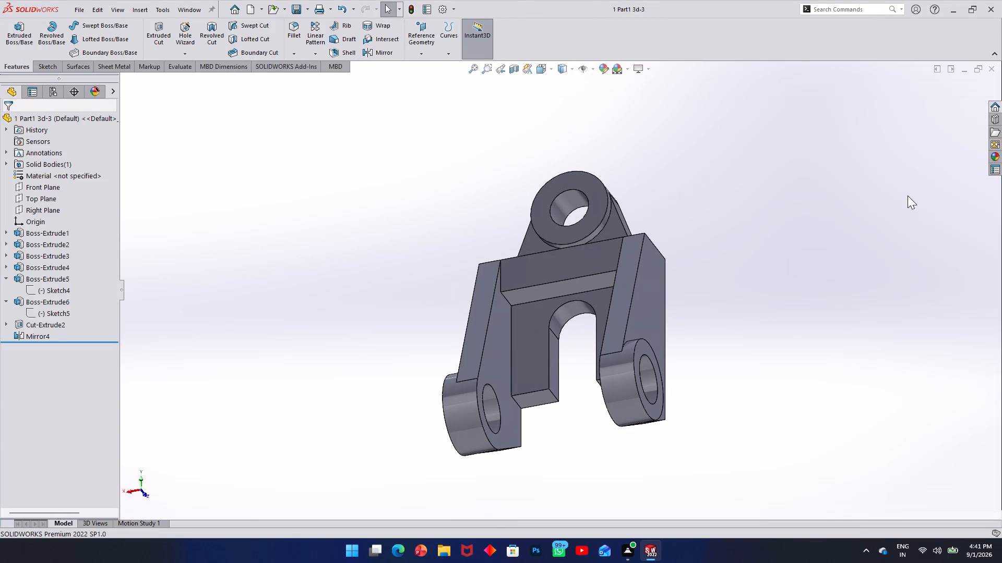
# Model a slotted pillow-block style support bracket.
# Close the 1 Part1 3d-3 part and its drawing, discarding the unsaved changes.
pyautogui.click(992, 66)
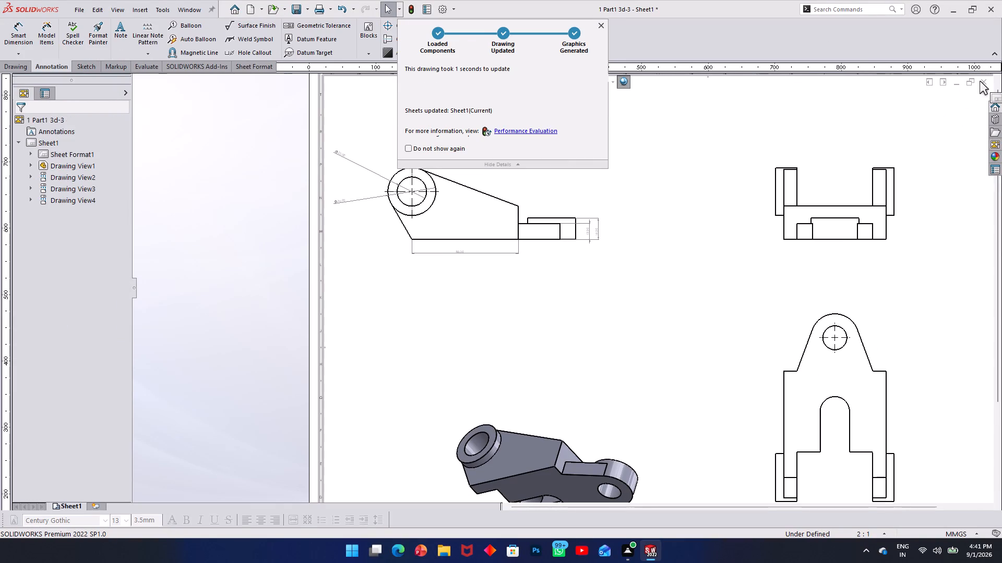
pyautogui.click(981, 80)
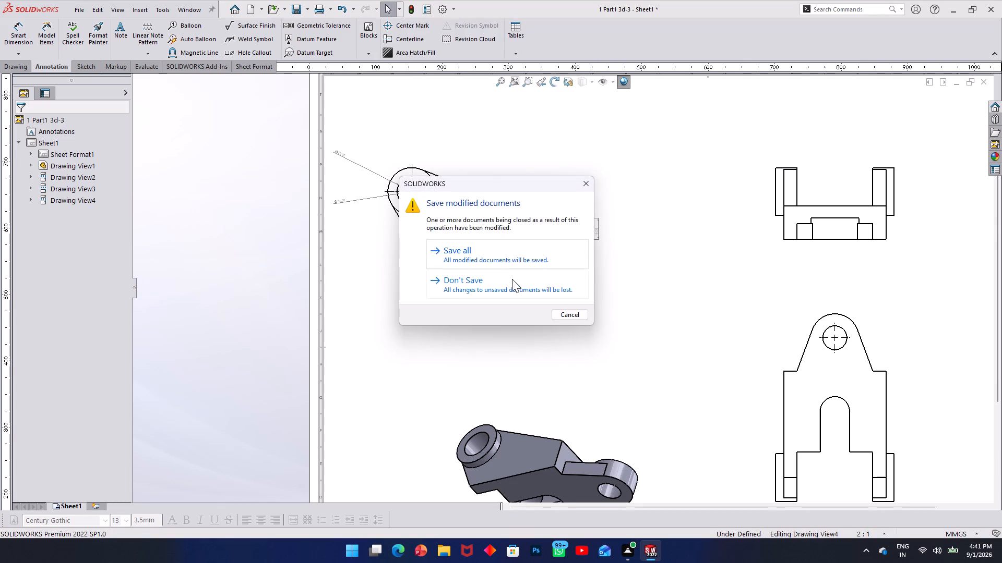
pyautogui.click(512, 279)
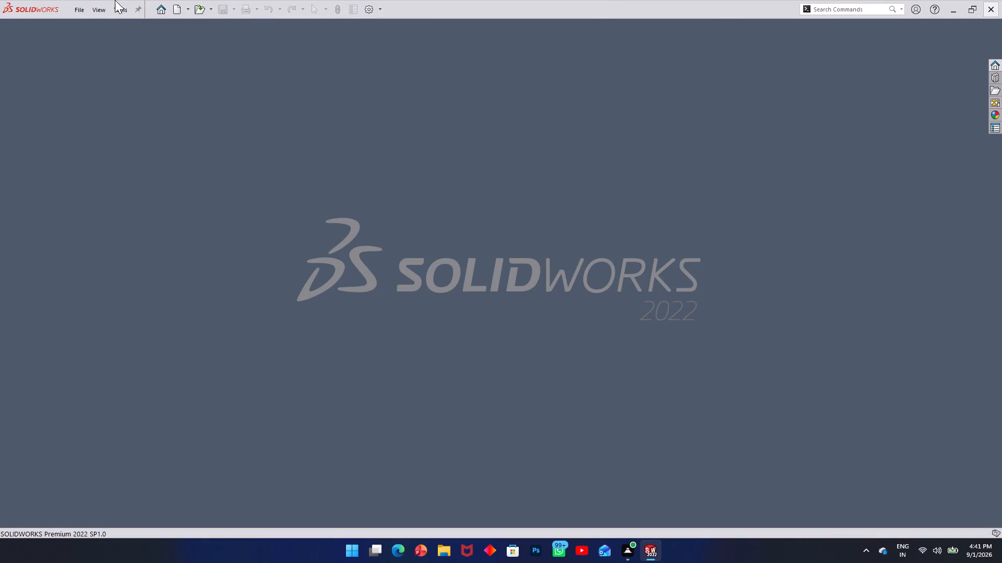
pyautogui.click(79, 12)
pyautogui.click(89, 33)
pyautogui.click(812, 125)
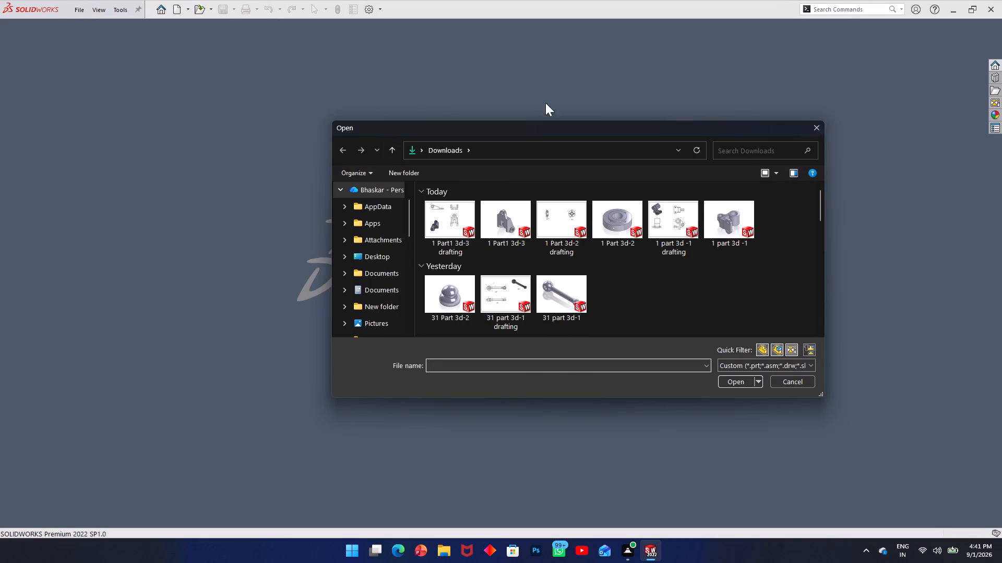
# Create a new blank part document.
pyautogui.click(74, 6)
pyautogui.click(93, 25)
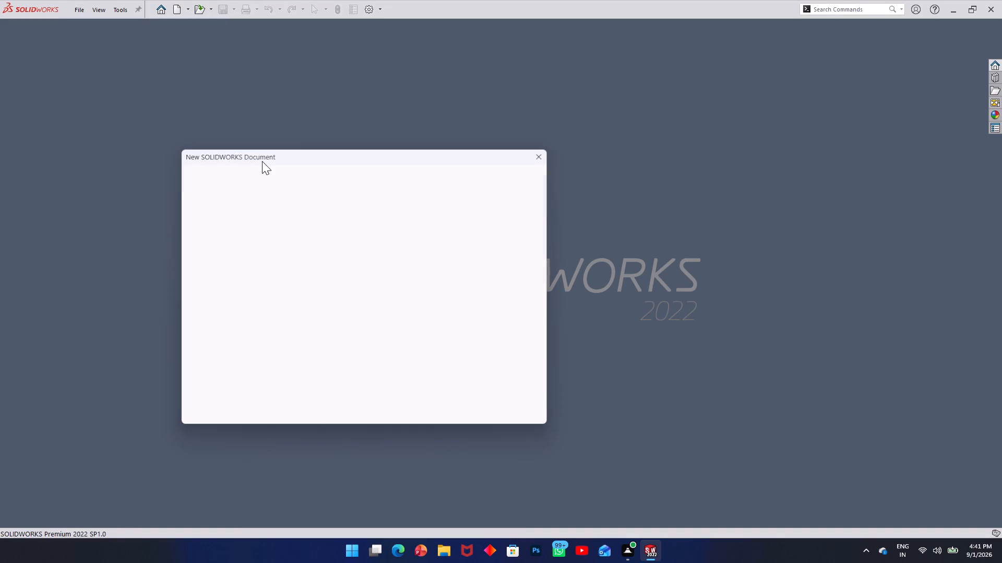
pyautogui.click(262, 161)
pyautogui.click(219, 243)
pyautogui.click(402, 401)
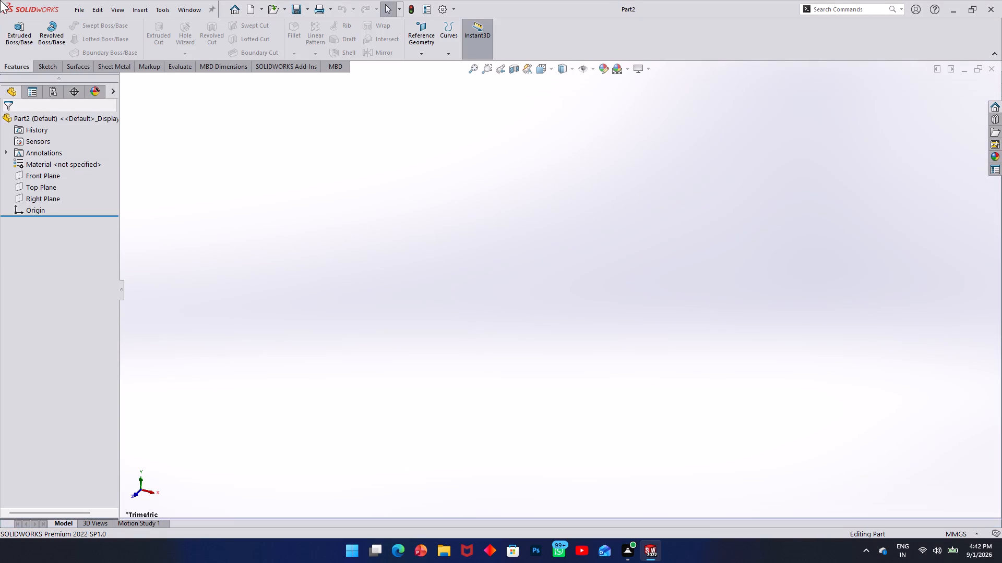
pyautogui.click(151, 20)
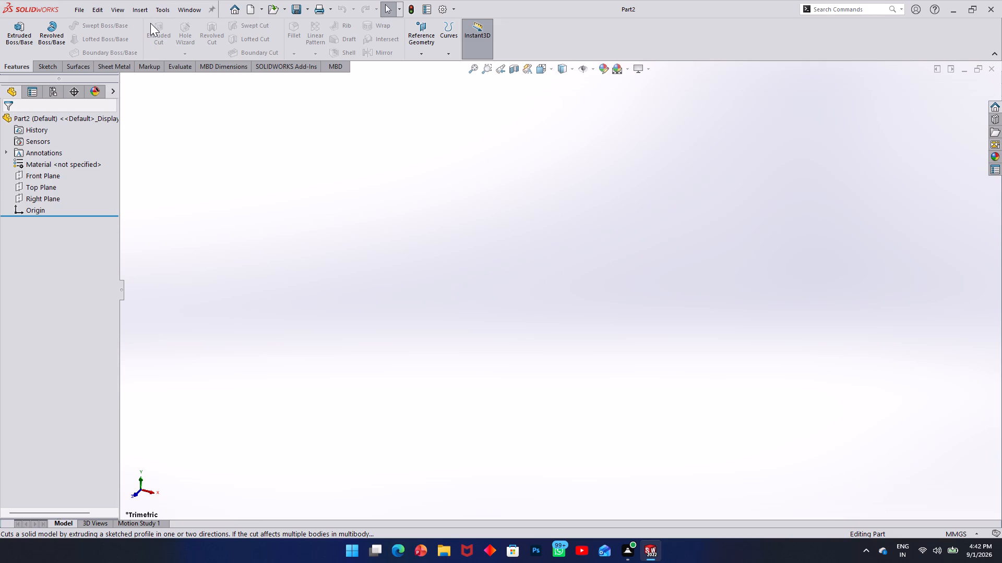
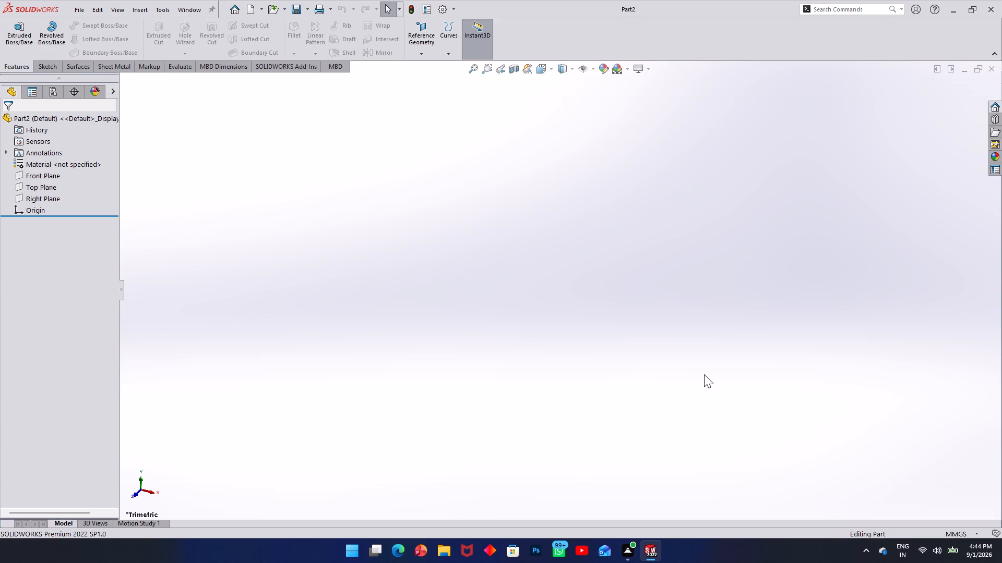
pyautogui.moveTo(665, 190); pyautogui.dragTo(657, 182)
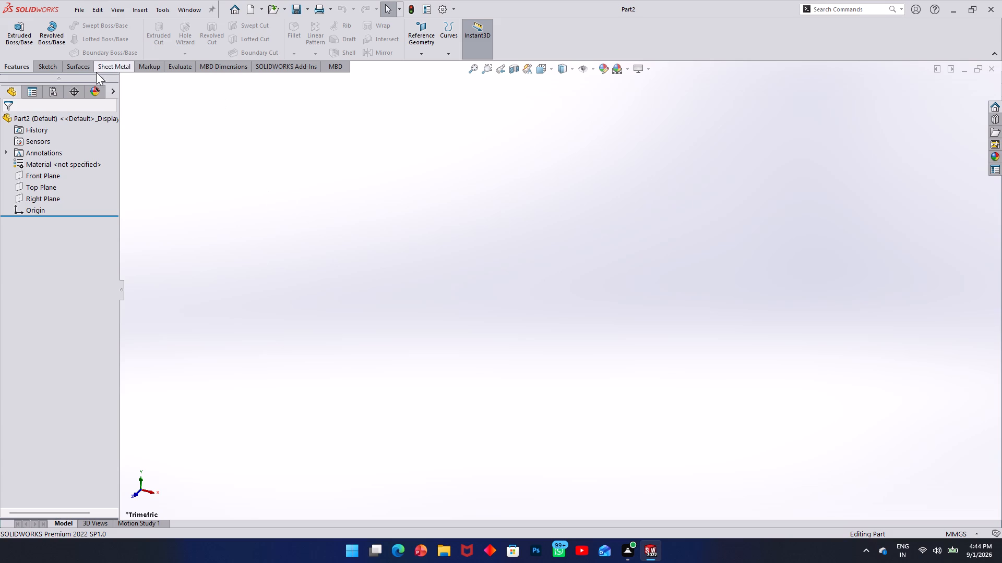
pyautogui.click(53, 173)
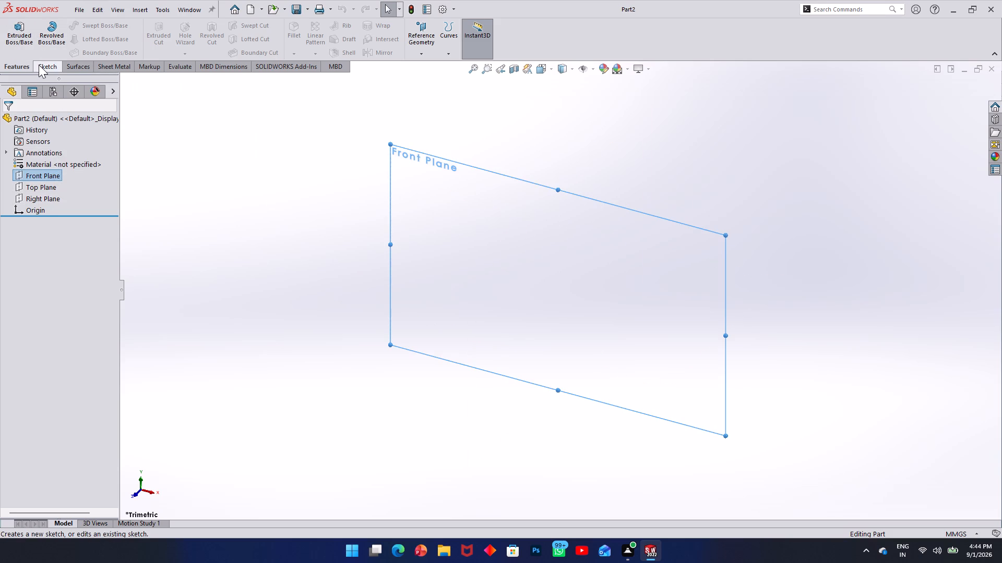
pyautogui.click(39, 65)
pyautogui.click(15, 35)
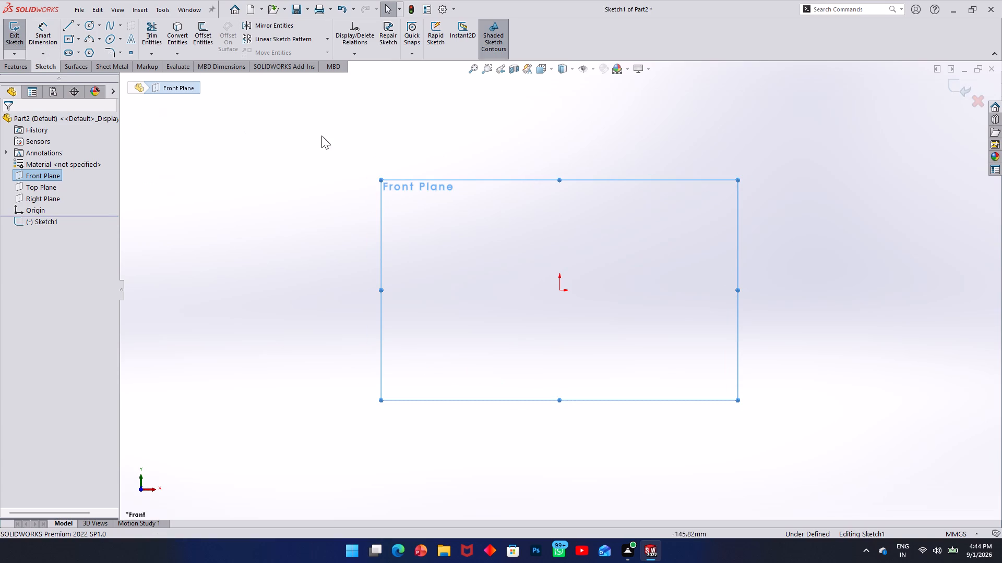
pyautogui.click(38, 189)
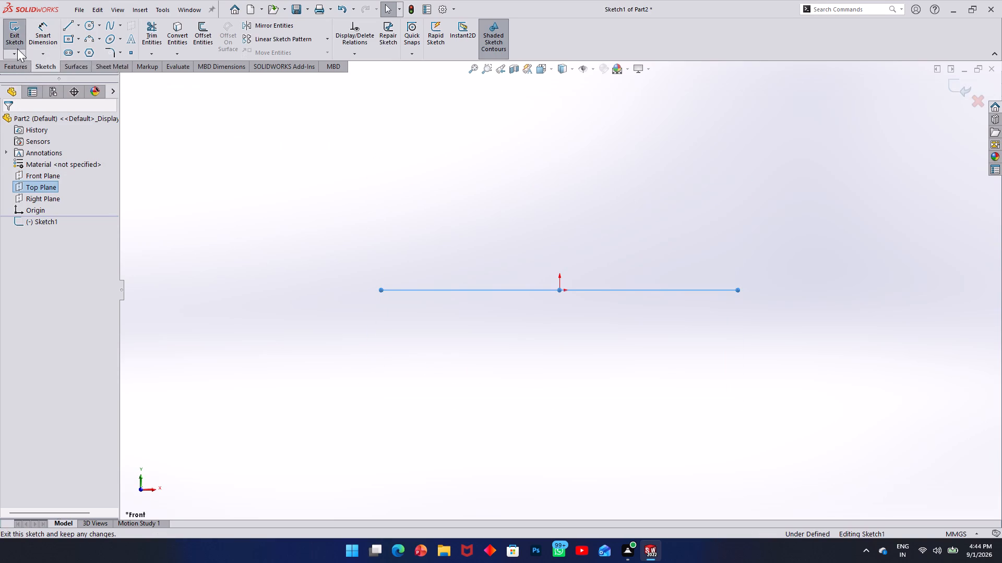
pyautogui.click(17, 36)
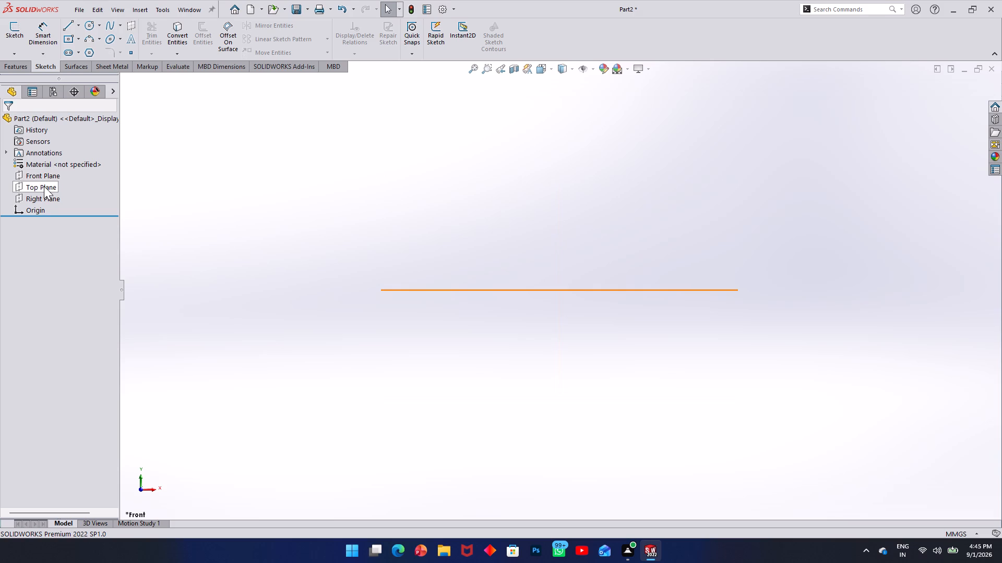
# Start a sketch on the Top Plane and draw a vertical centerline about 199 mm long through the origin.
pyautogui.click(43, 186)
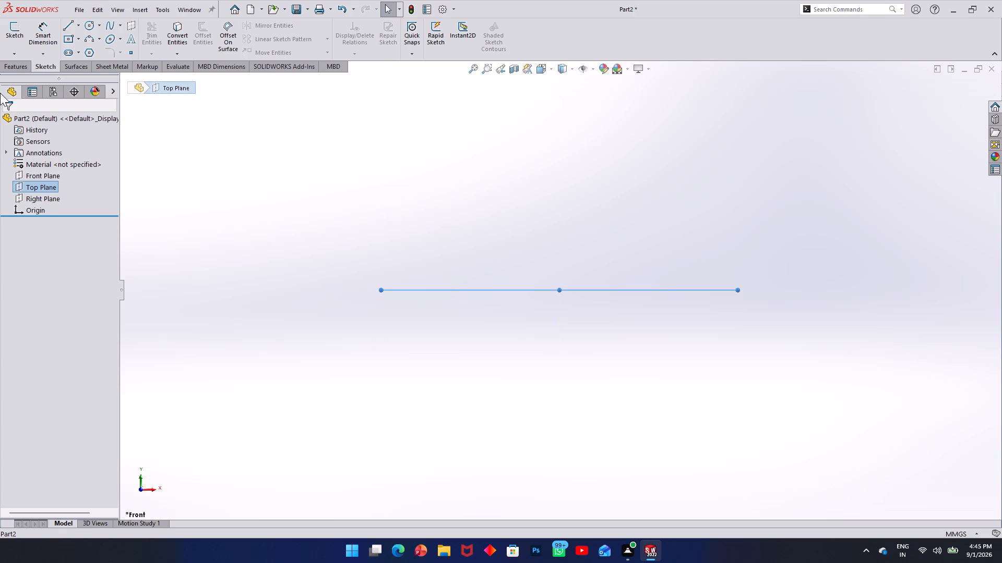
pyautogui.click(19, 31)
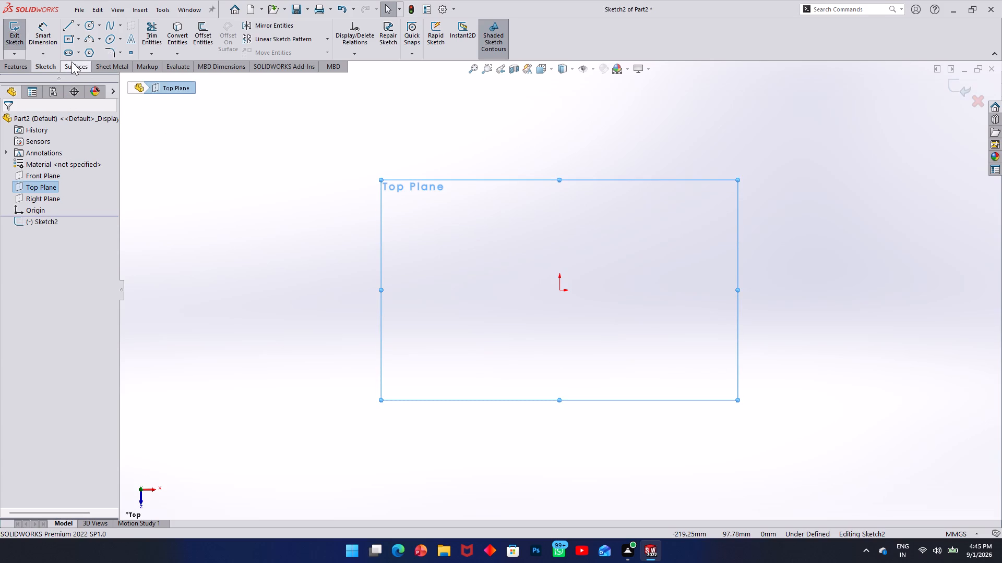
pyautogui.click(80, 27)
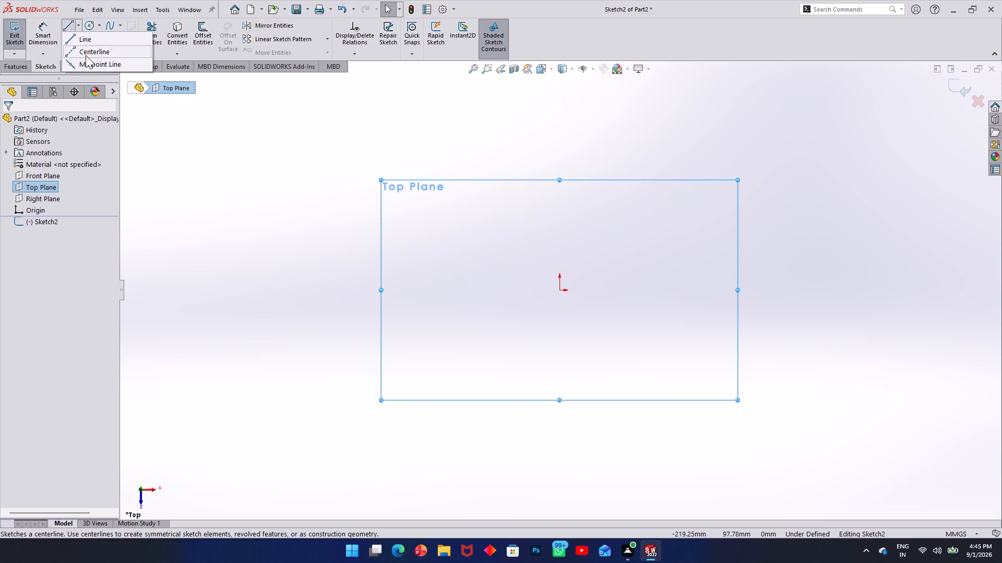
pyautogui.click(86, 55)
pyautogui.click(557, 83)
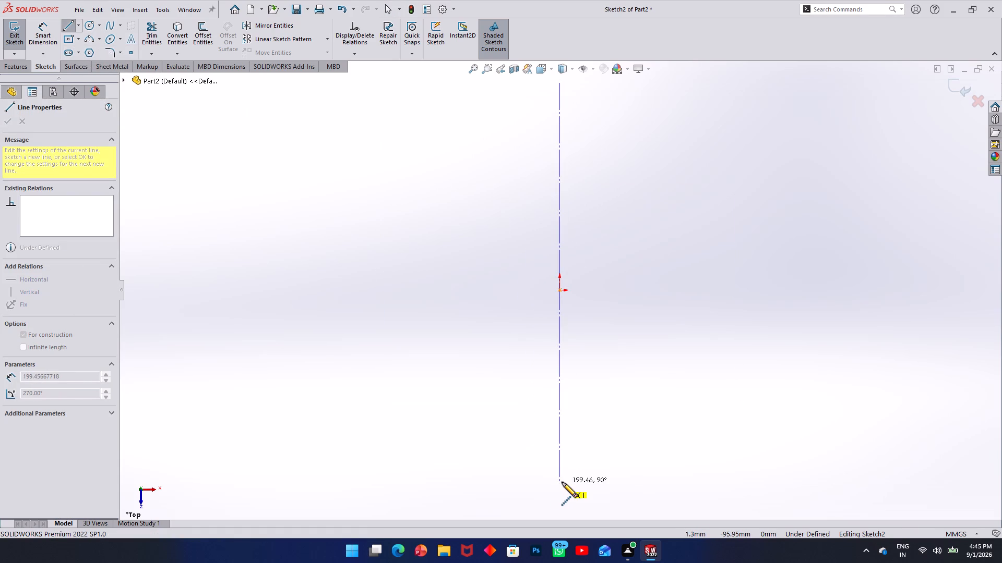
pyautogui.moveTo(561, 483); pyautogui.dragTo(569, 480)
pyautogui.press('Escape')
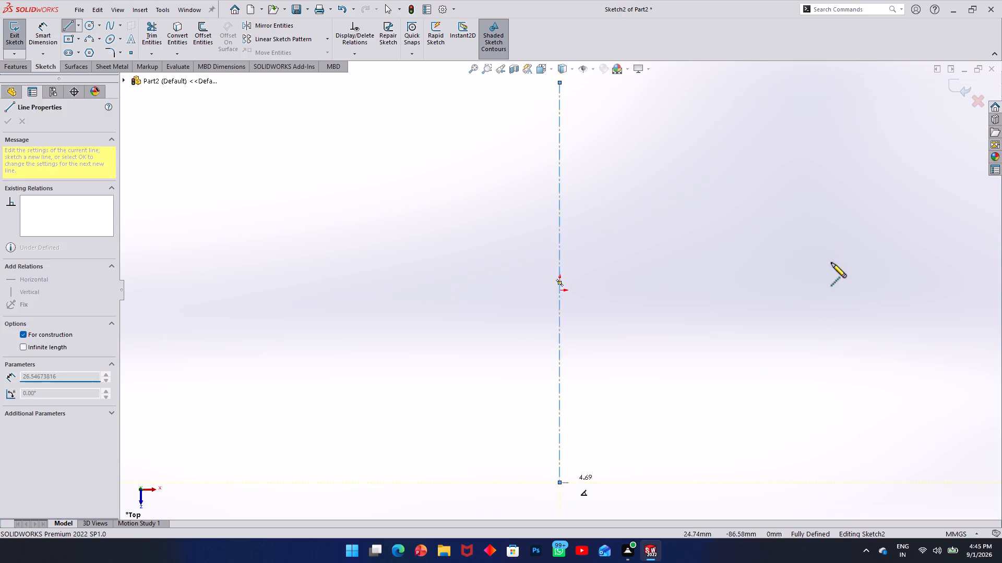
# Draw a horizontal centerline about 300 mm long through the origin, crossing the vertical centerline.
pyautogui.click(77, 24)
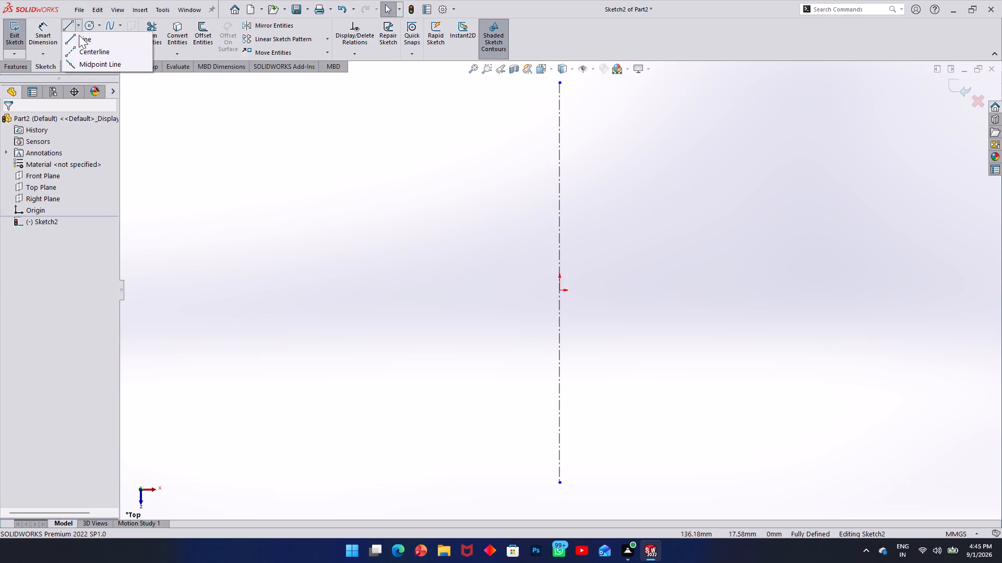
pyautogui.click(80, 45)
pyautogui.click(79, 26)
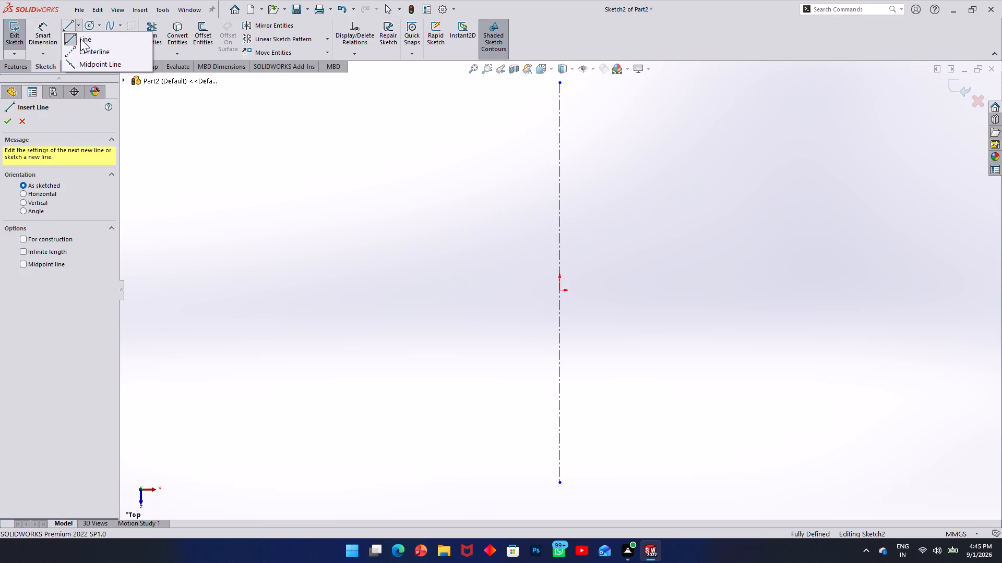
pyautogui.click(82, 50)
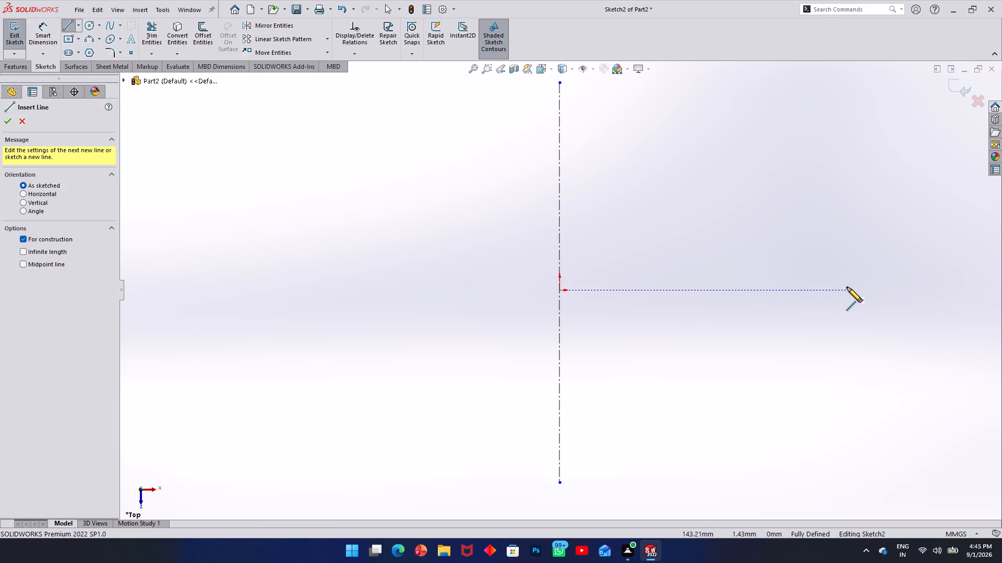
pyautogui.click(847, 287)
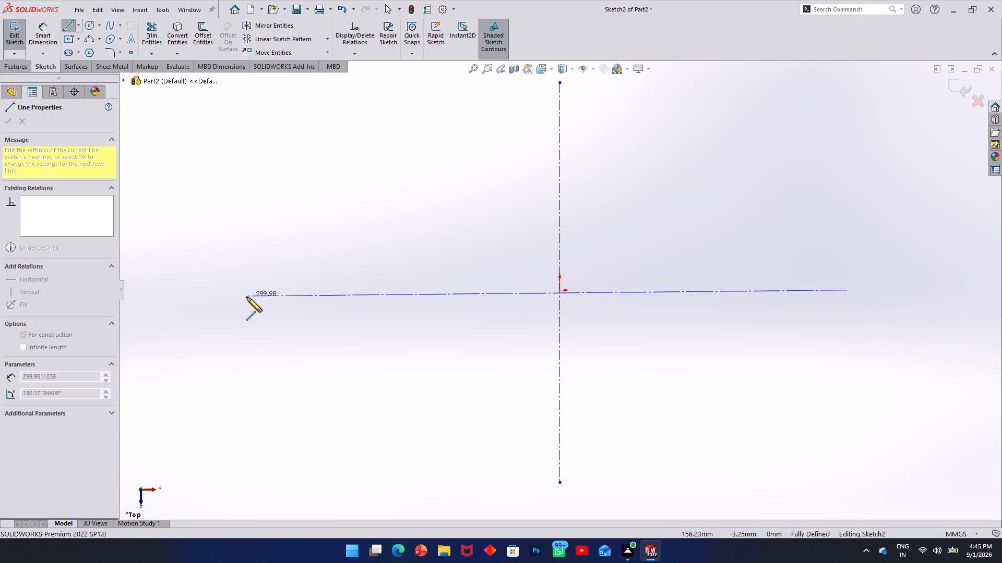
pyautogui.moveTo(248, 291); pyautogui.dragTo(255, 285)
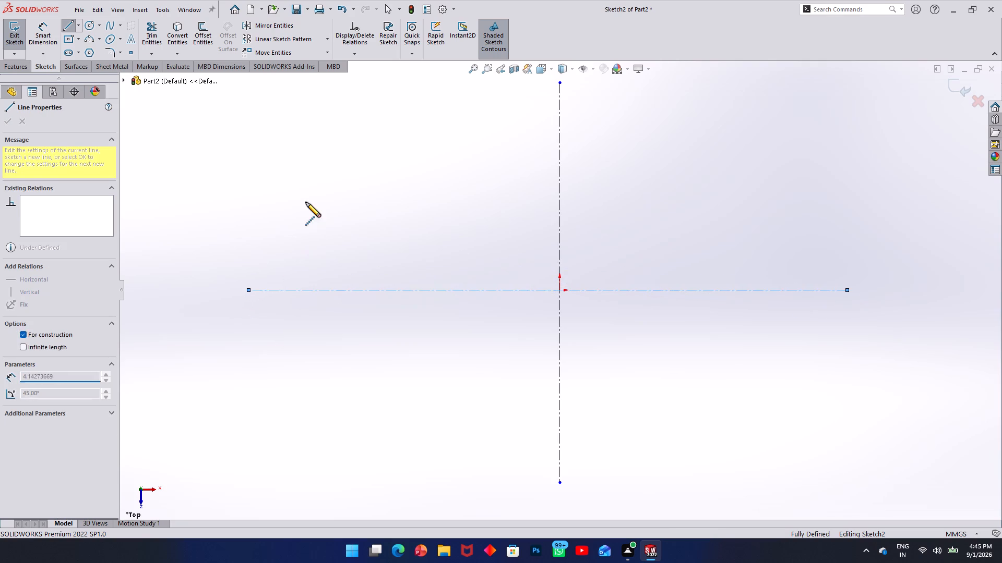
pyautogui.press('Escape')
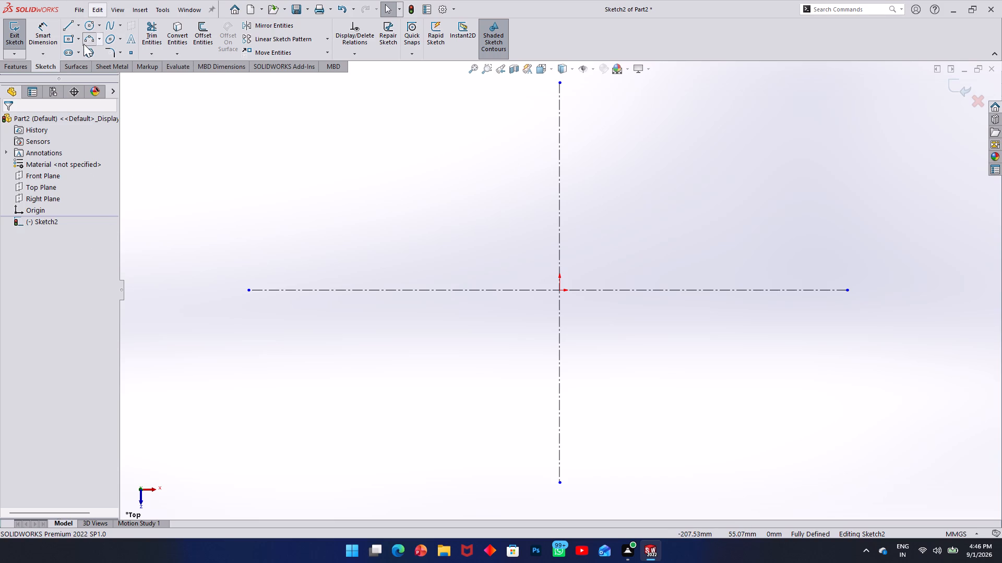
# Sketch a center rectangle about 196 by 89 mm centred on the origin.
pyautogui.click(69, 37)
pyautogui.click(561, 290)
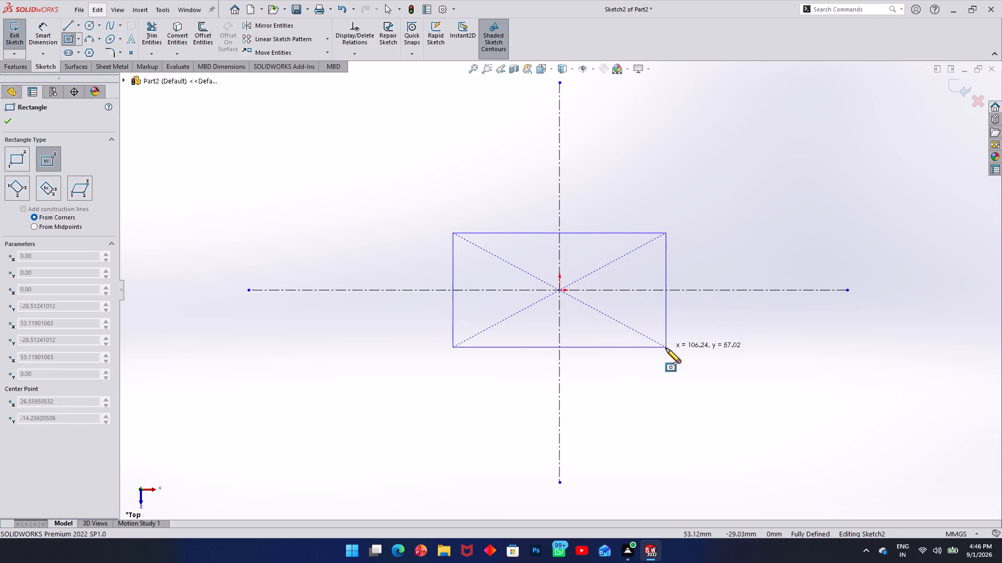
pyautogui.click(756, 380)
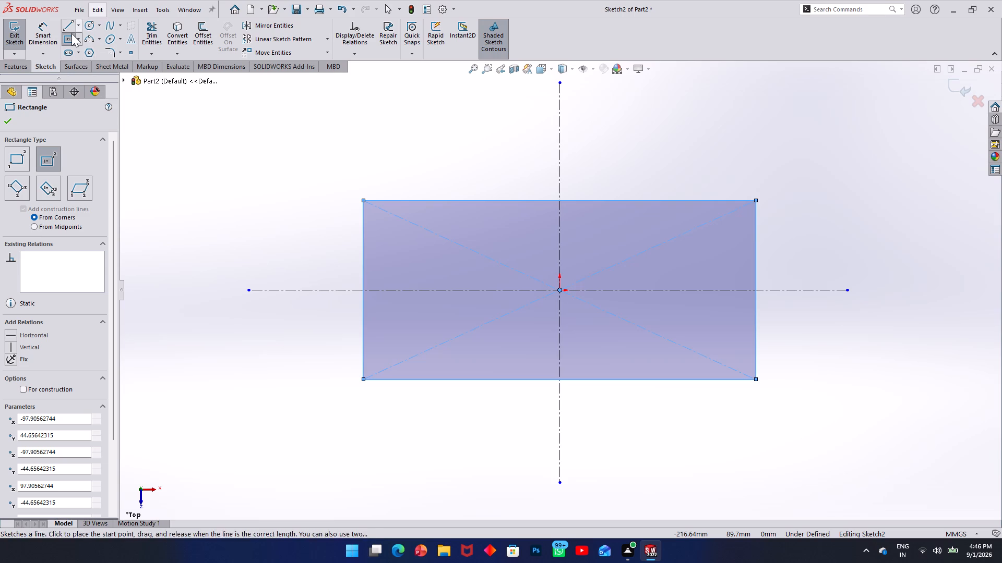
# Dimension the rectangle to 60 mm high and 120 mm wide between its two vertical sides.
pyautogui.click(46, 36)
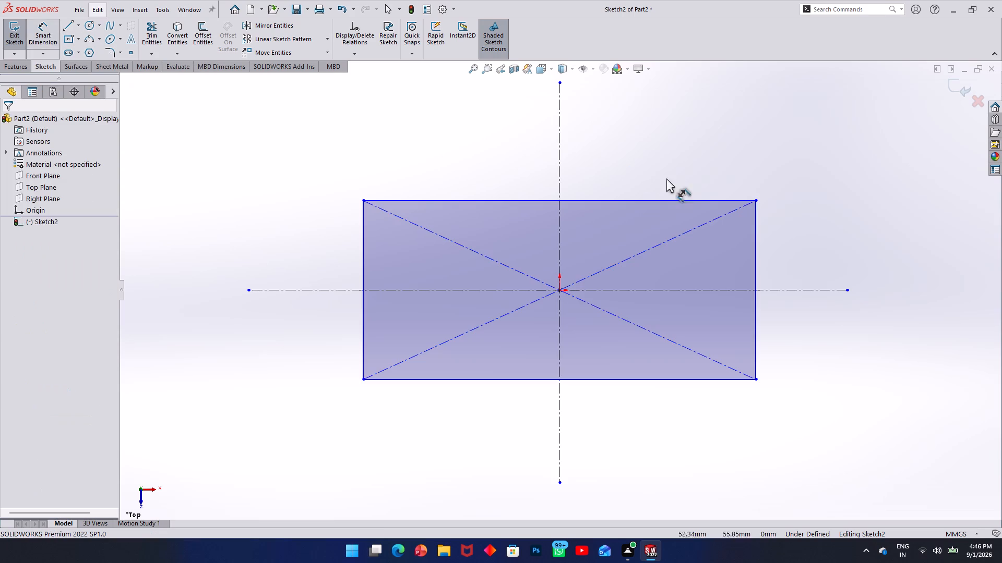
pyautogui.click(754, 239)
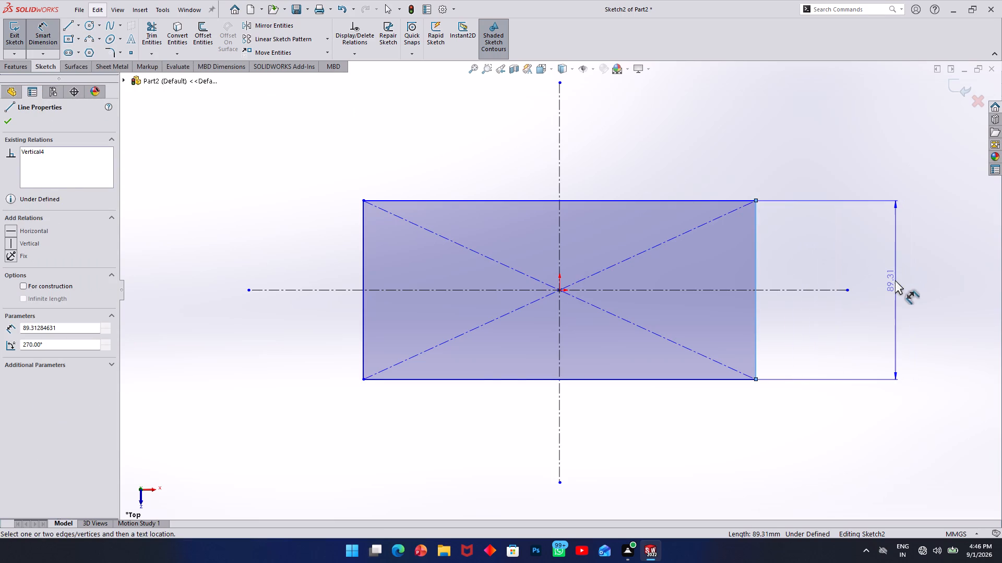
pyautogui.click(895, 280)
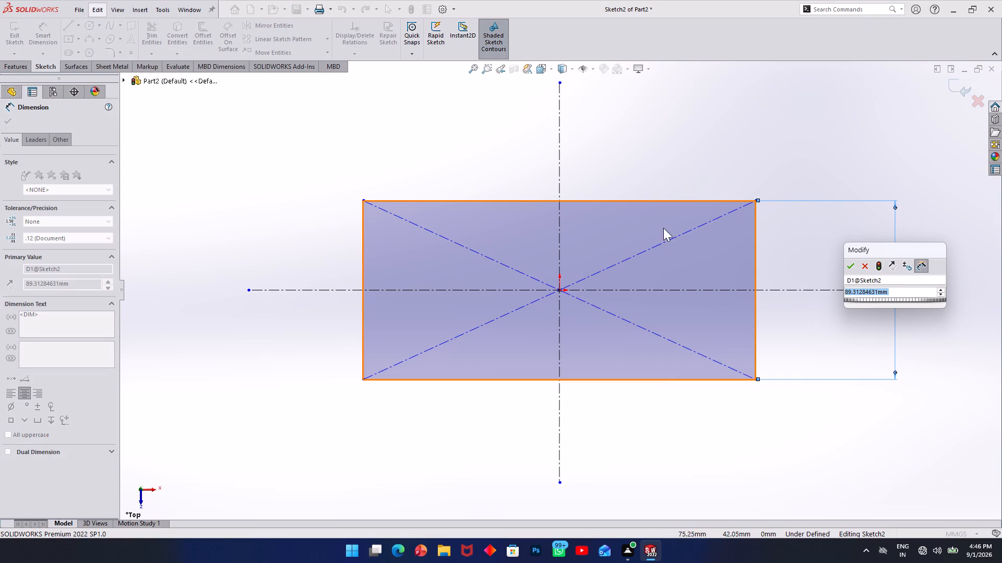
pyautogui.write('60')
pyautogui.press('Return')
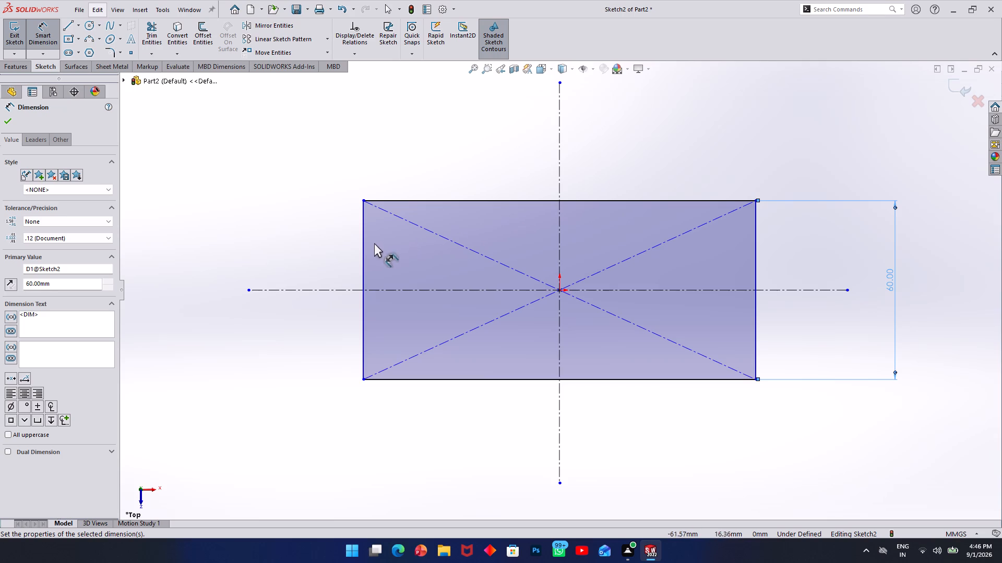
pyautogui.click(362, 249)
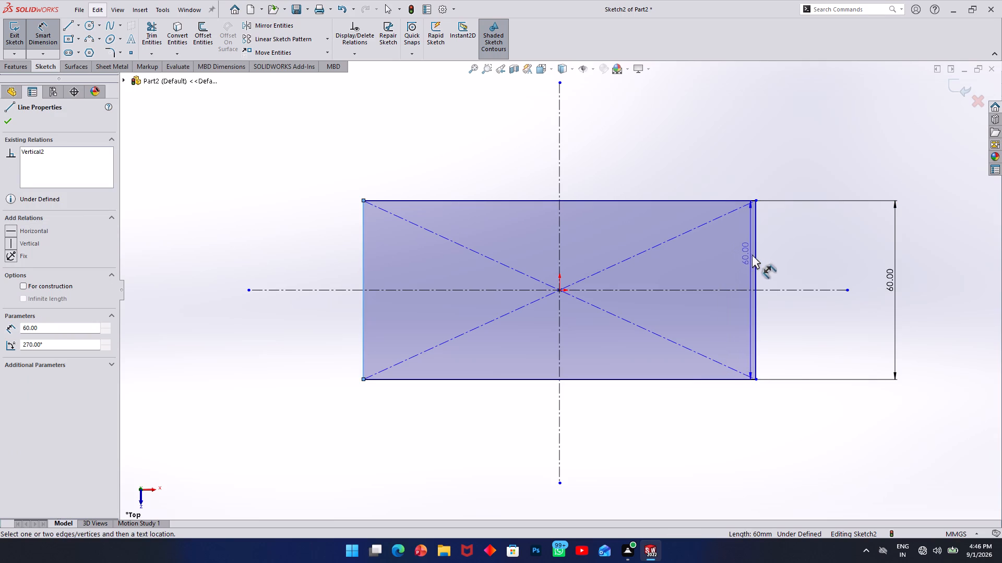
pyautogui.click(755, 258)
pyautogui.click(618, 158)
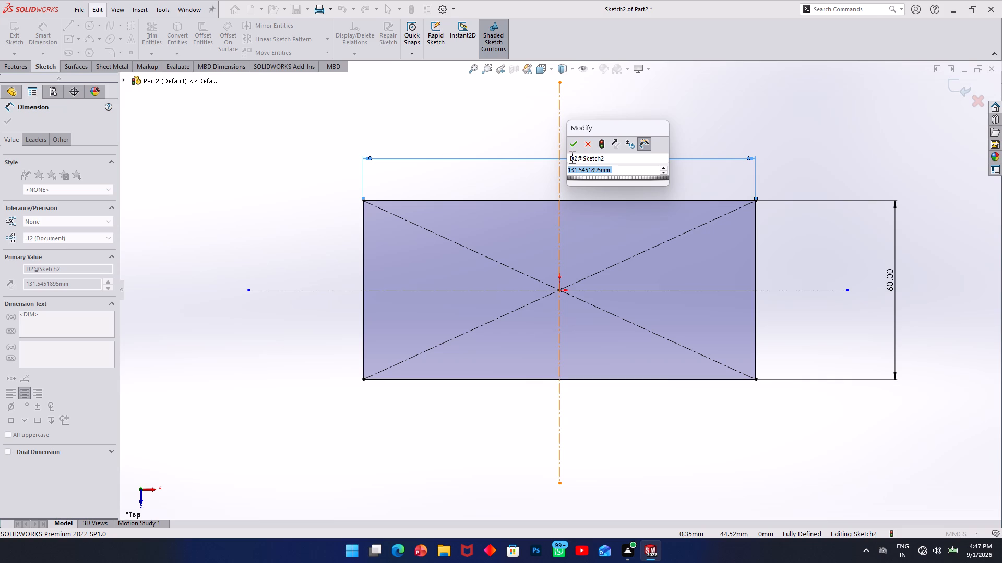
pyautogui.write('12')
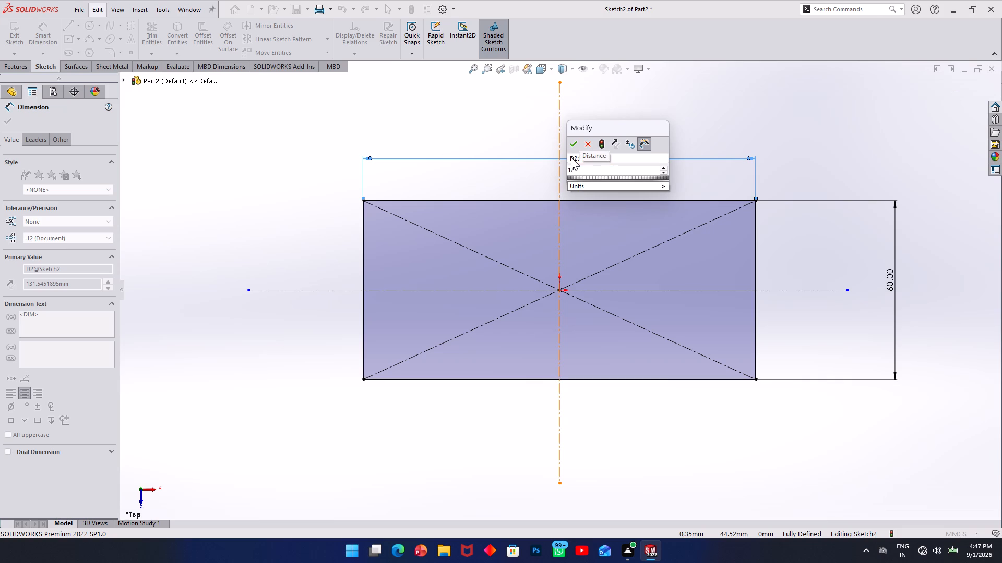
pyautogui.press('0')
pyautogui.press('Return')
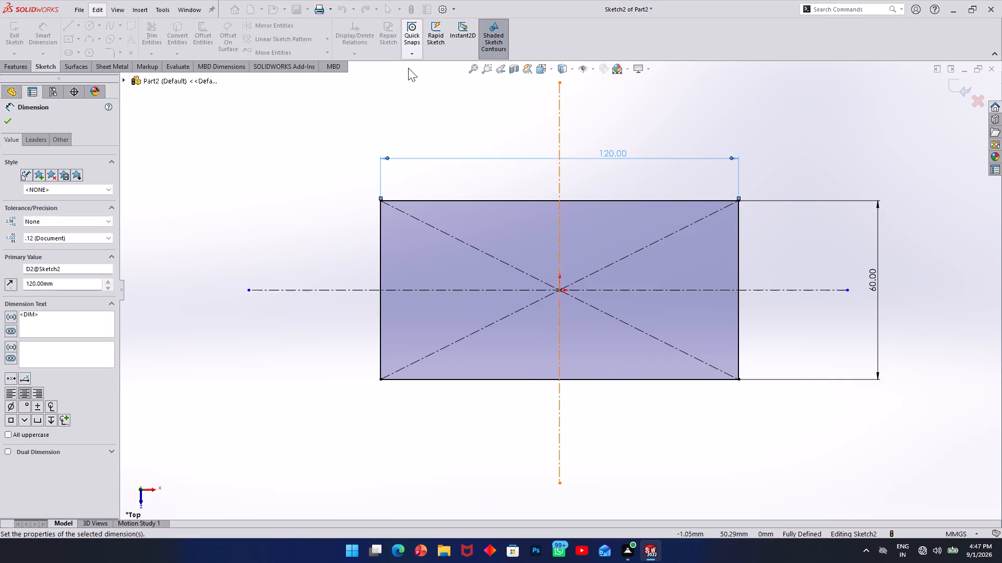
pyautogui.click(359, 136)
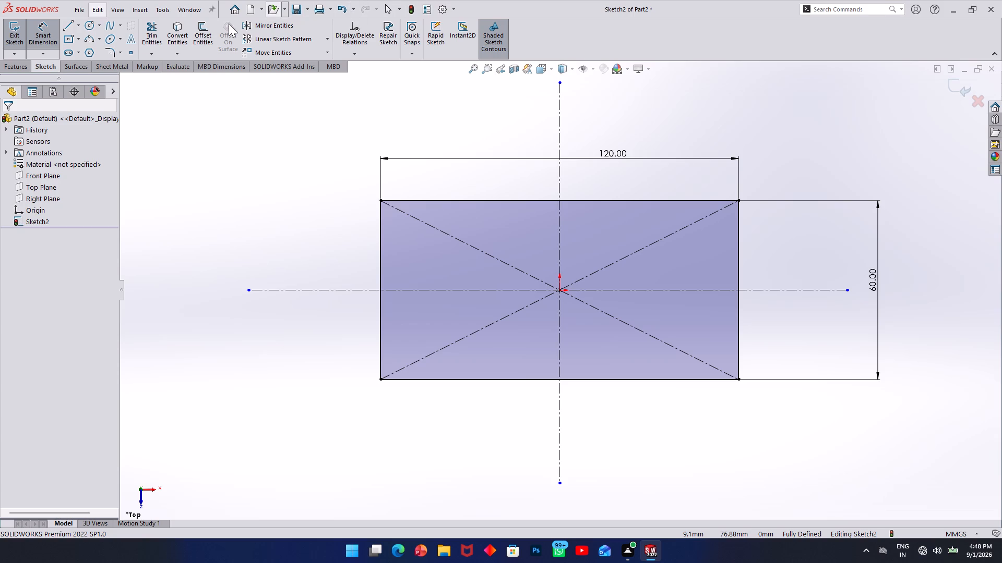
# Sketch circles of about 9.7 mm and 12.9 mm radius centred on the midpoints of the rectangle's right and left sides, respectively.
pyautogui.click(88, 25)
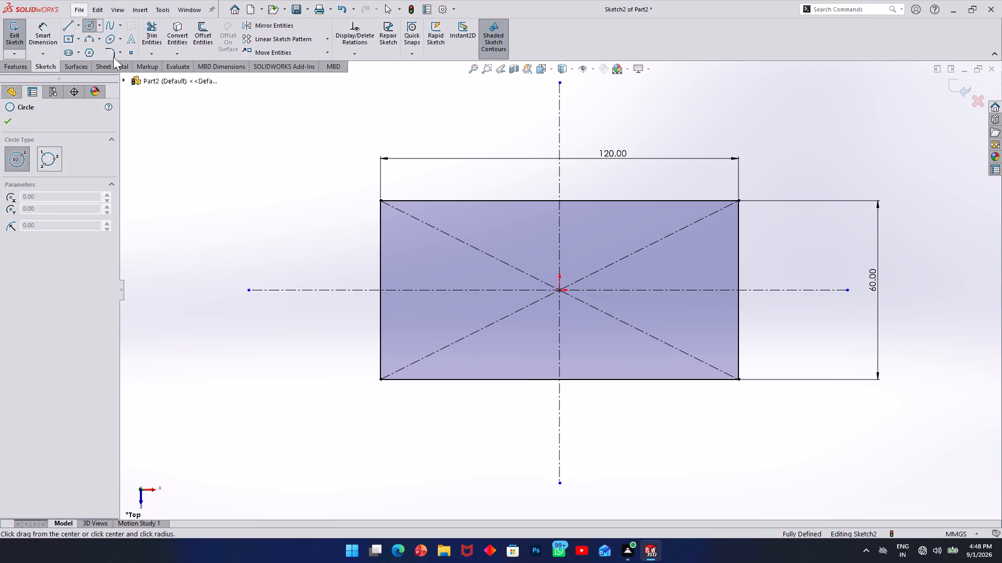
pyautogui.click(739, 289)
pyautogui.click(765, 303)
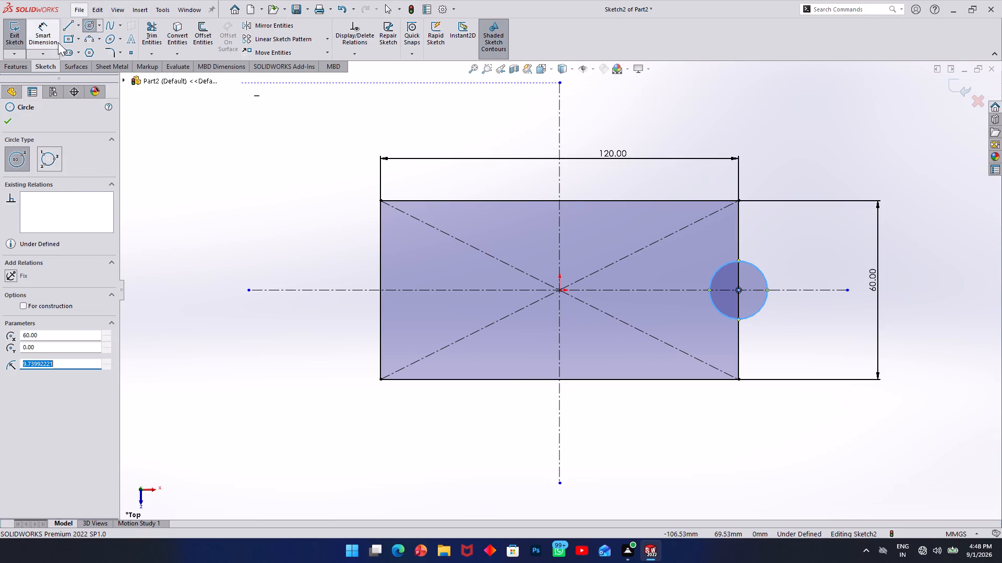
pyautogui.click(380, 290)
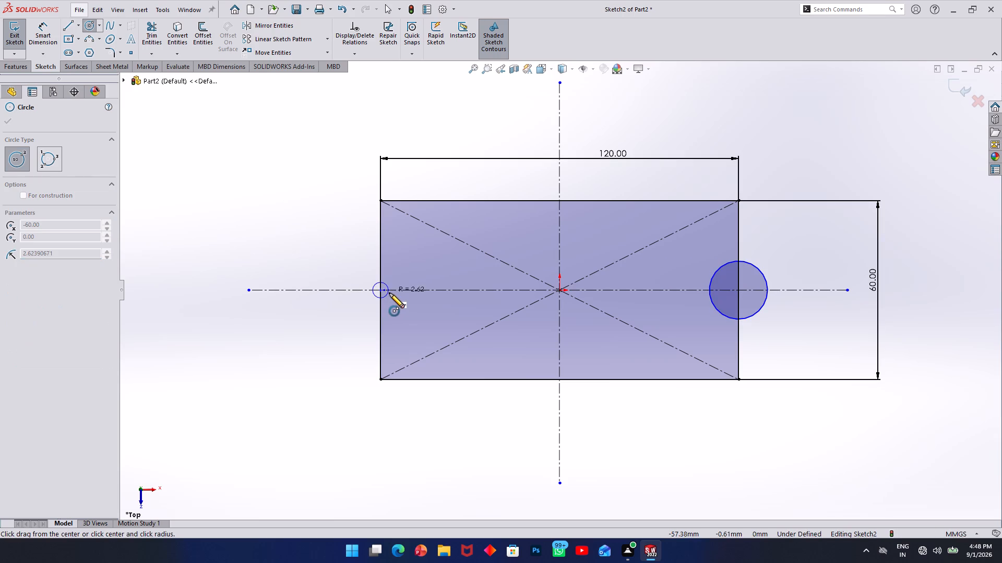
pyautogui.click(414, 309)
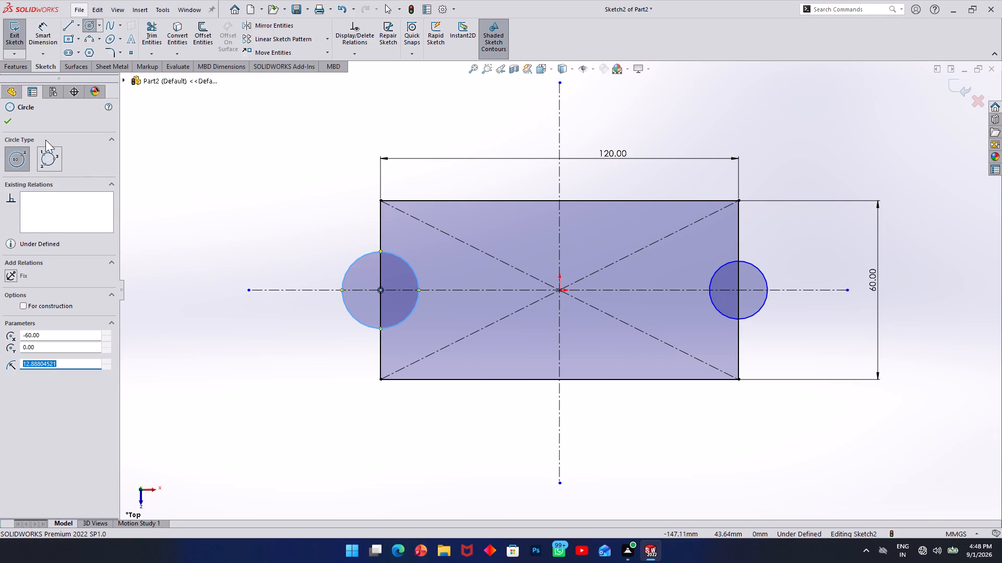
# Dimension both side circles to a diameter of 14 mm.
pyautogui.click(45, 35)
pyautogui.click(393, 256)
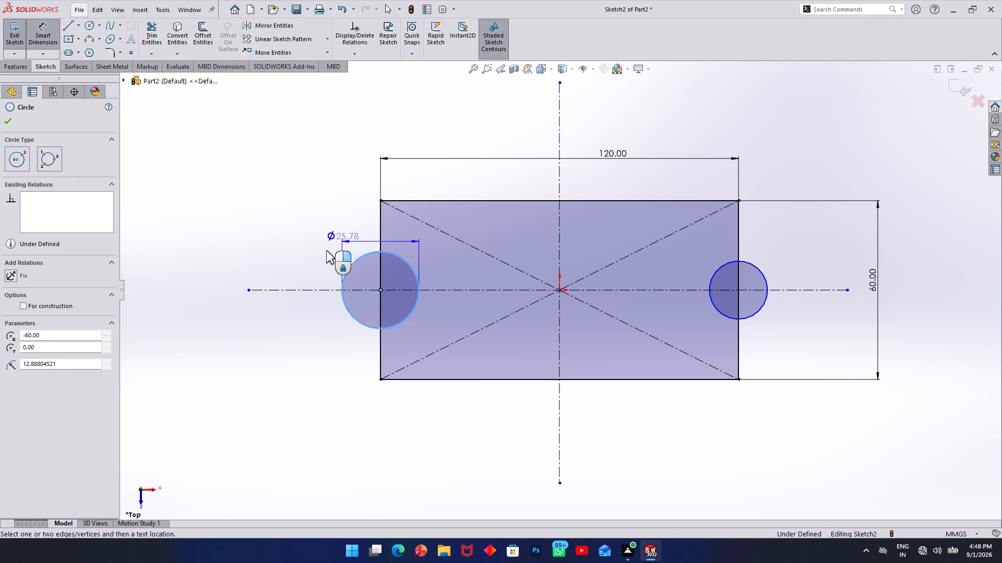
pyautogui.click(314, 308)
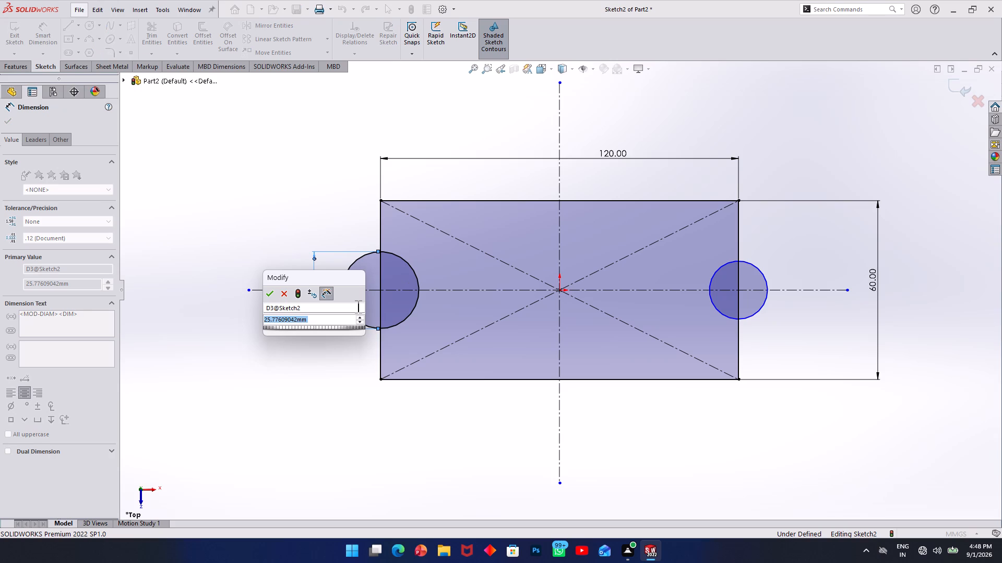
pyautogui.write('14')
pyautogui.press('Return')
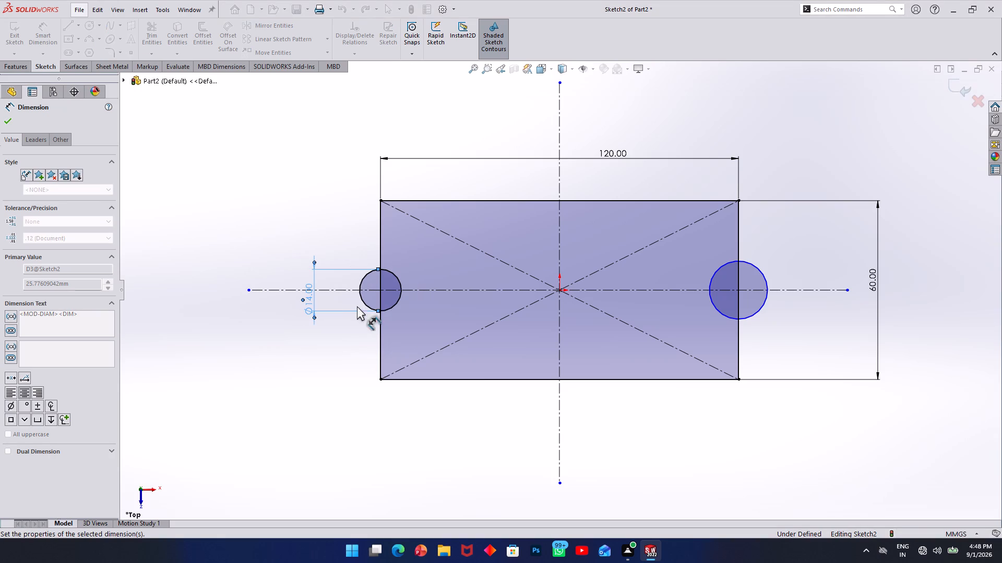
pyautogui.click(754, 264)
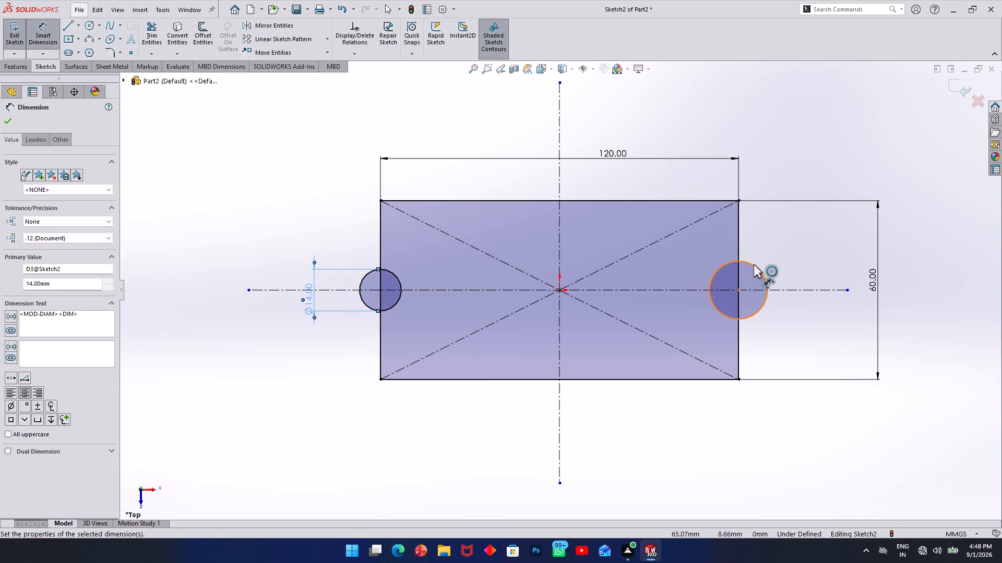
pyautogui.click(790, 312)
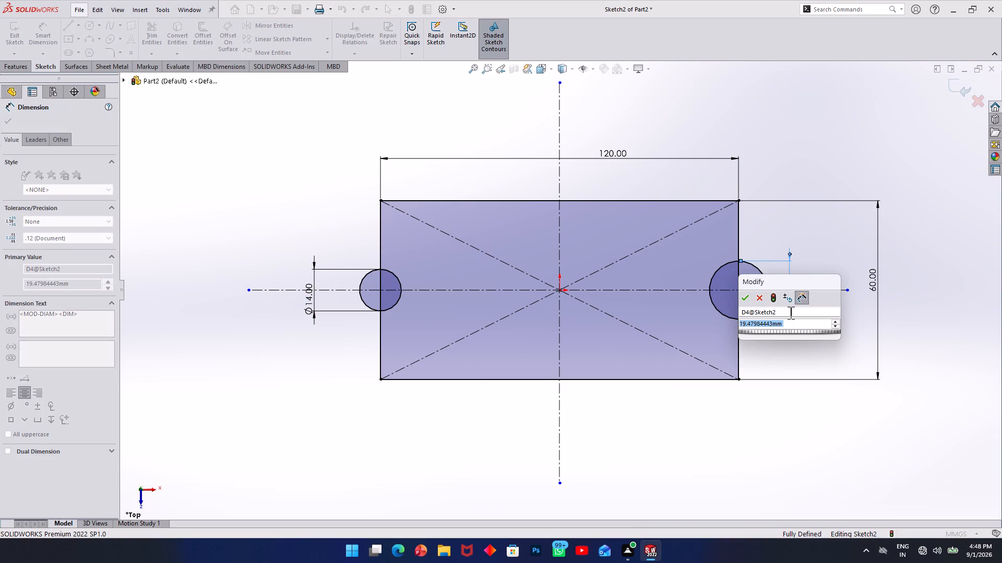
pyautogui.write('14')
pyautogui.press('Return')
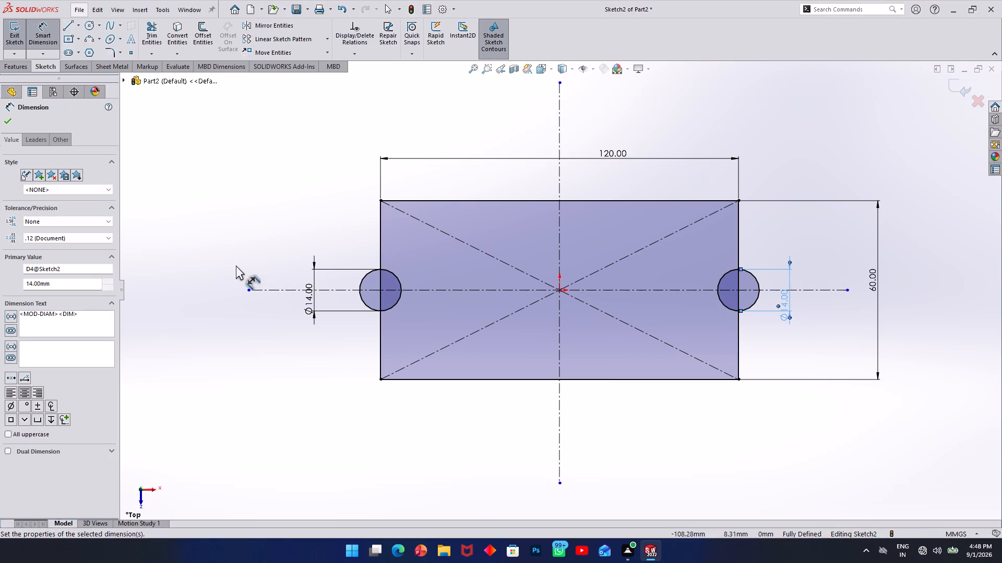
pyautogui.press('Escape')
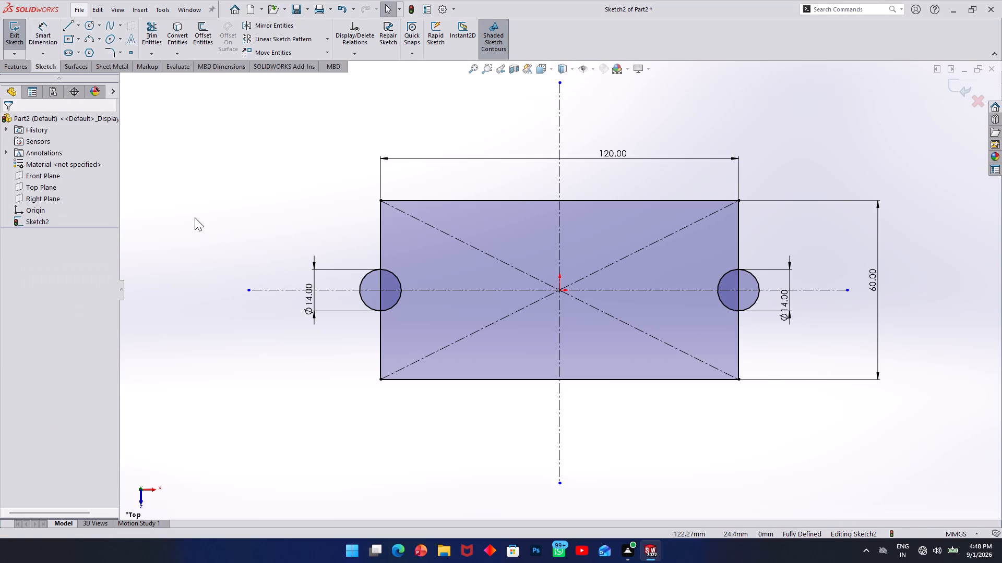
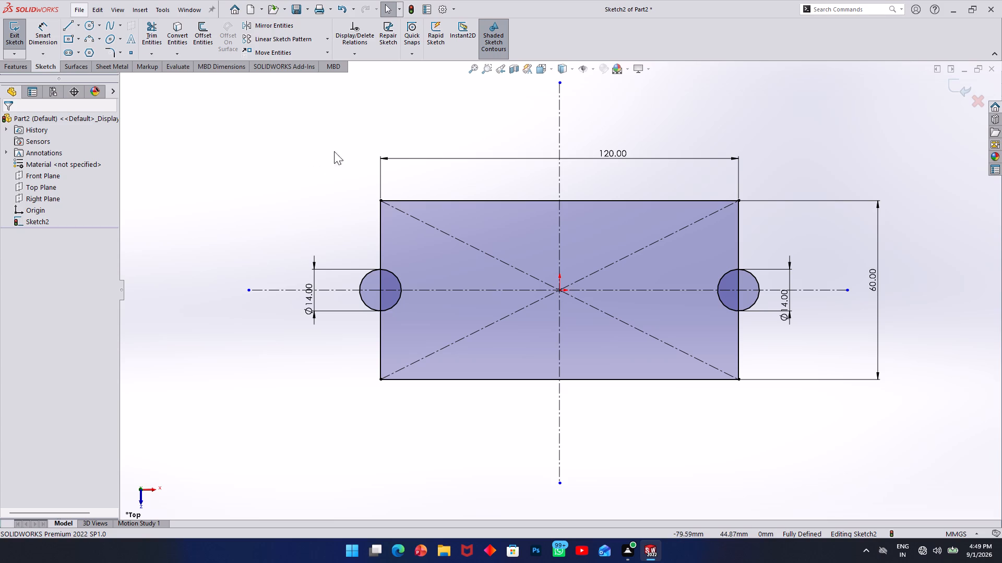
# Sketch a circle of about 74.3 mm radius centred on the origin, enclosing the rectangle.
pyautogui.click(94, 29)
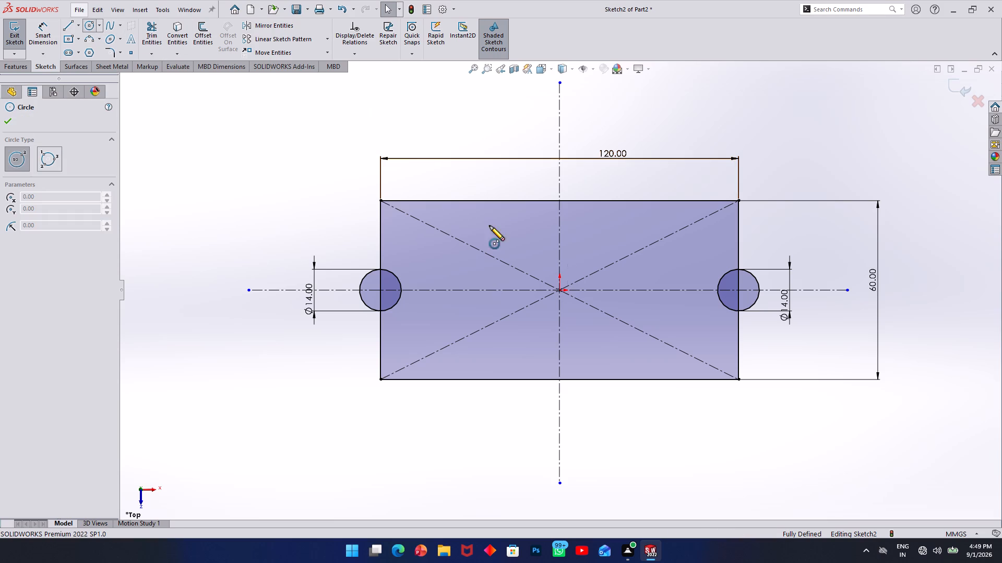
pyautogui.click(560, 290)
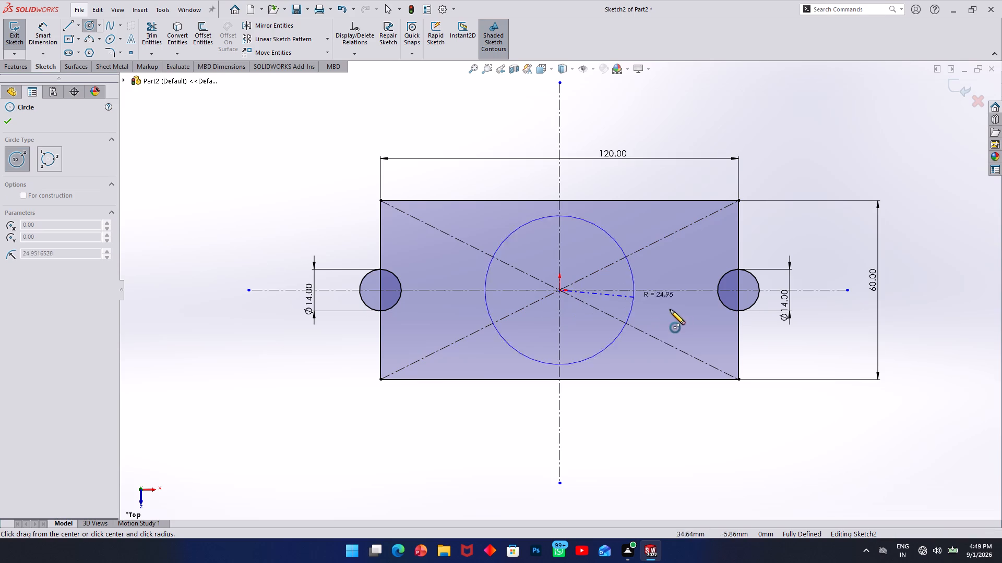
pyautogui.click(774, 346)
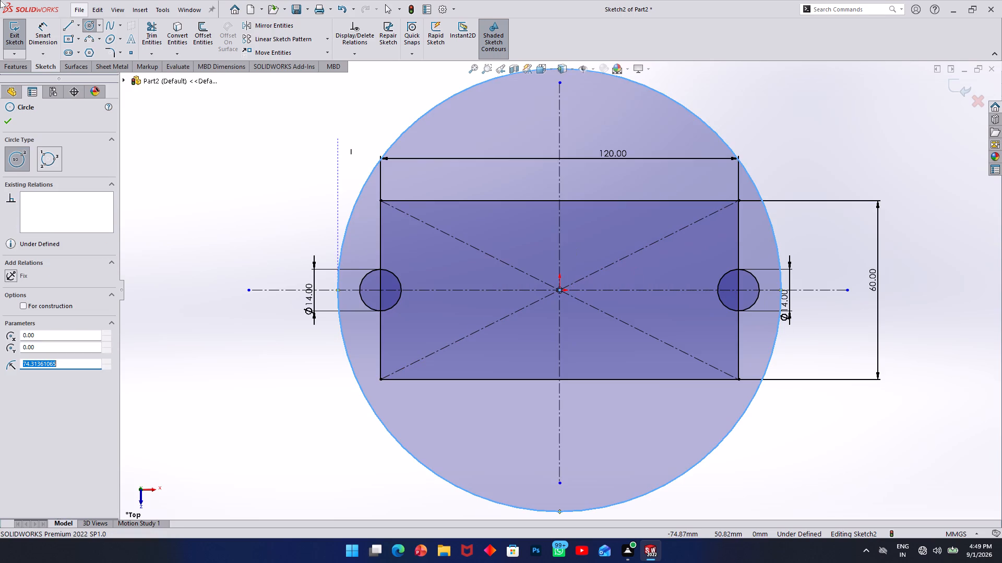
# Dimension the large origin-centred circle to a diameter of 140 mm.
pyautogui.click(47, 33)
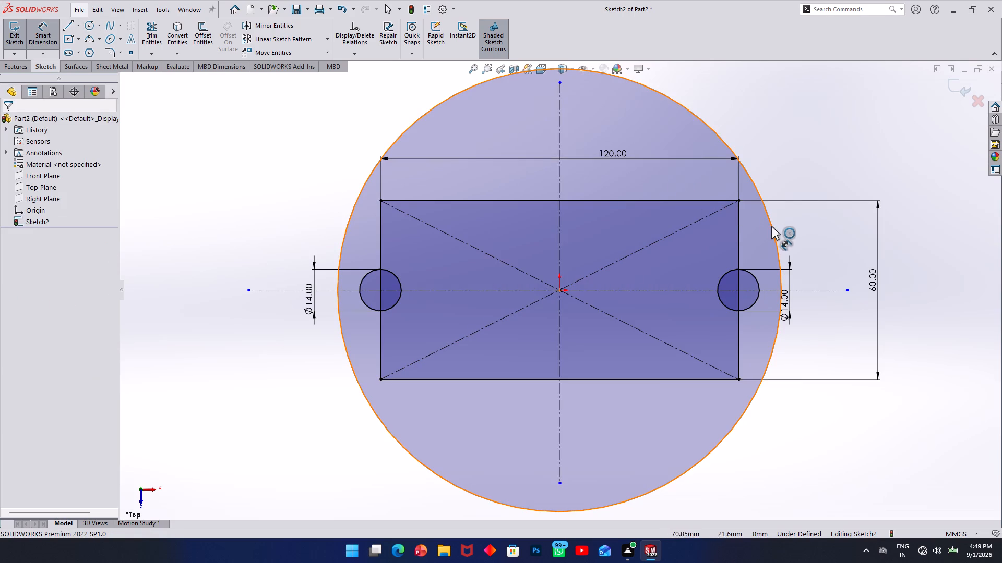
pyautogui.click(771, 226)
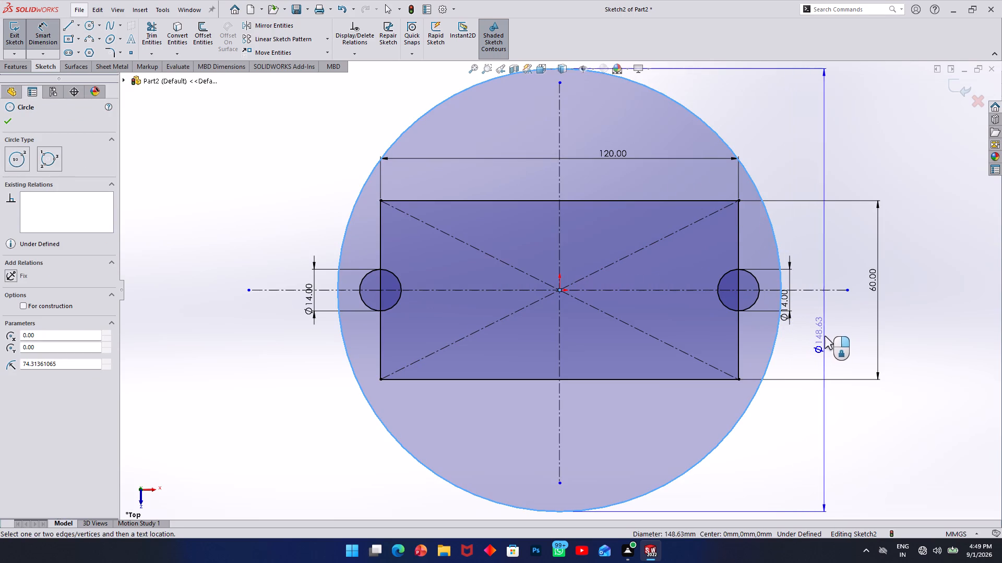
pyautogui.click(826, 336)
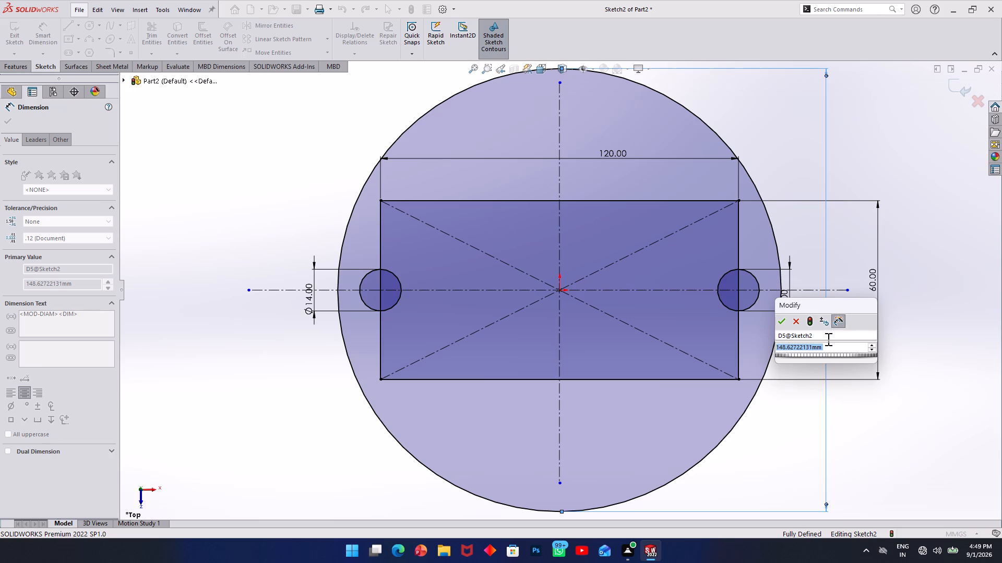
pyautogui.write('140')
pyautogui.press('Return')
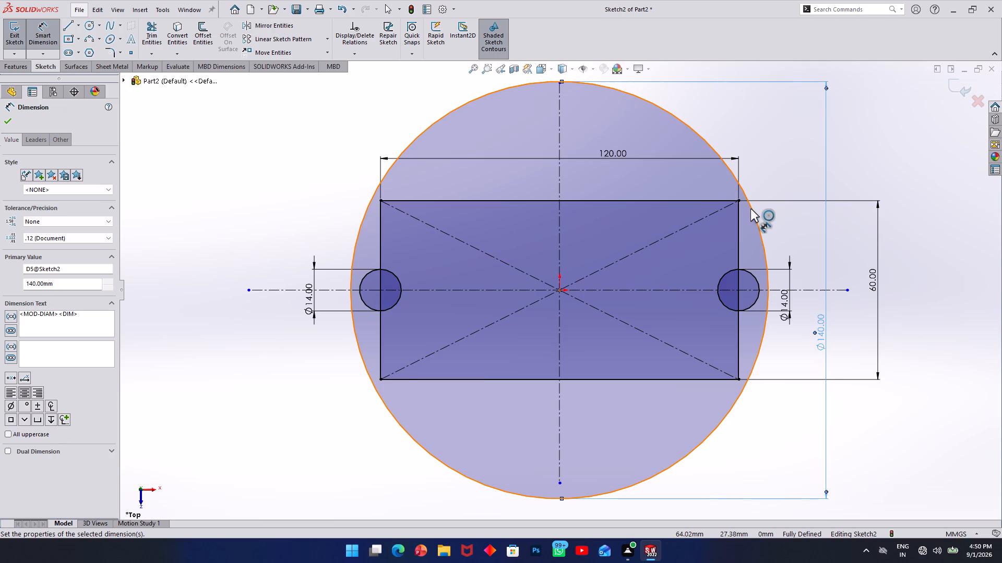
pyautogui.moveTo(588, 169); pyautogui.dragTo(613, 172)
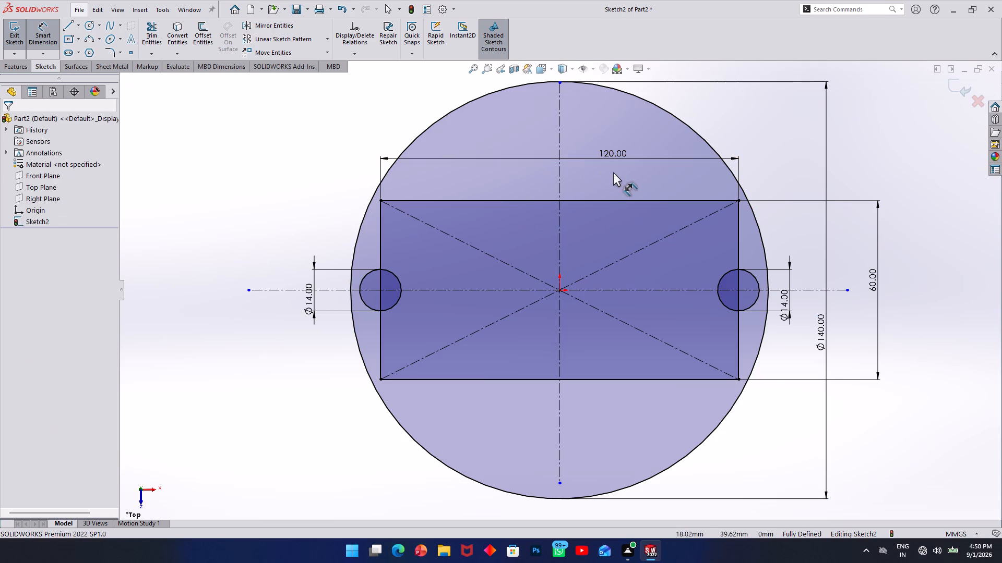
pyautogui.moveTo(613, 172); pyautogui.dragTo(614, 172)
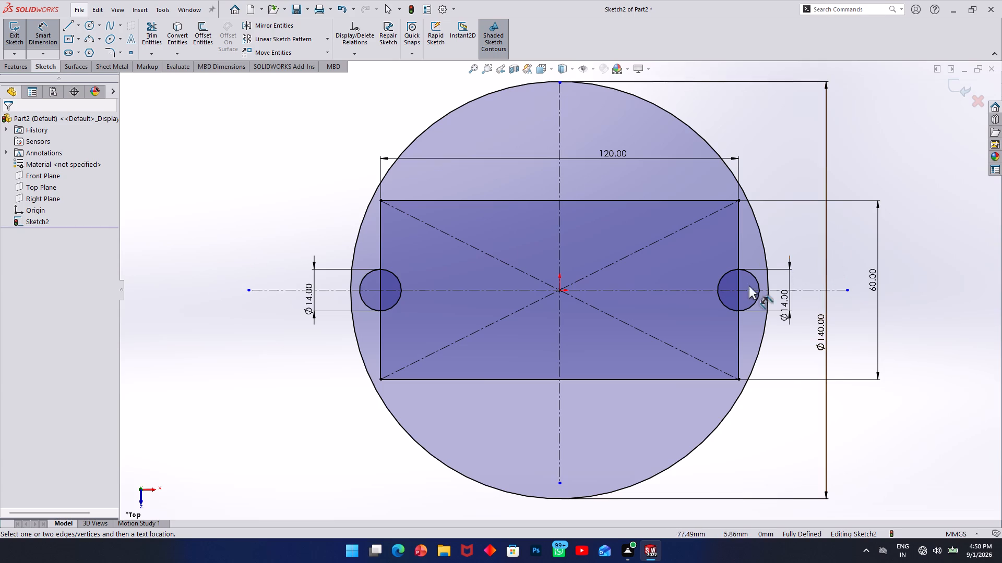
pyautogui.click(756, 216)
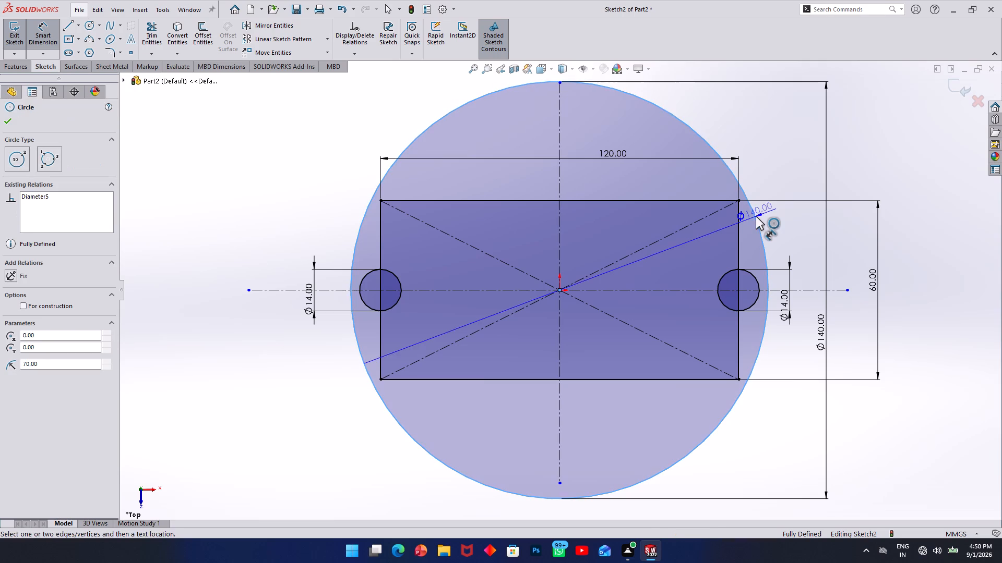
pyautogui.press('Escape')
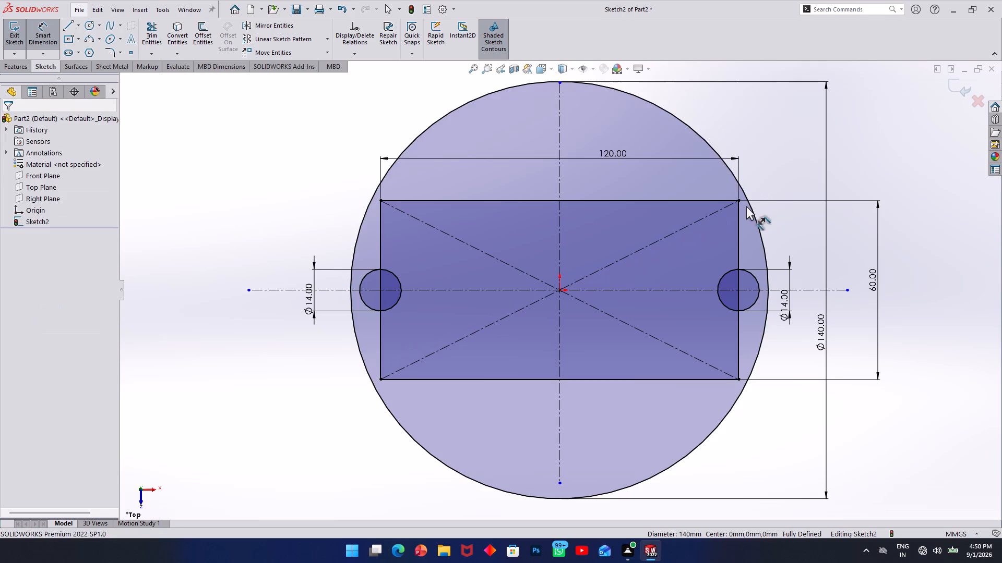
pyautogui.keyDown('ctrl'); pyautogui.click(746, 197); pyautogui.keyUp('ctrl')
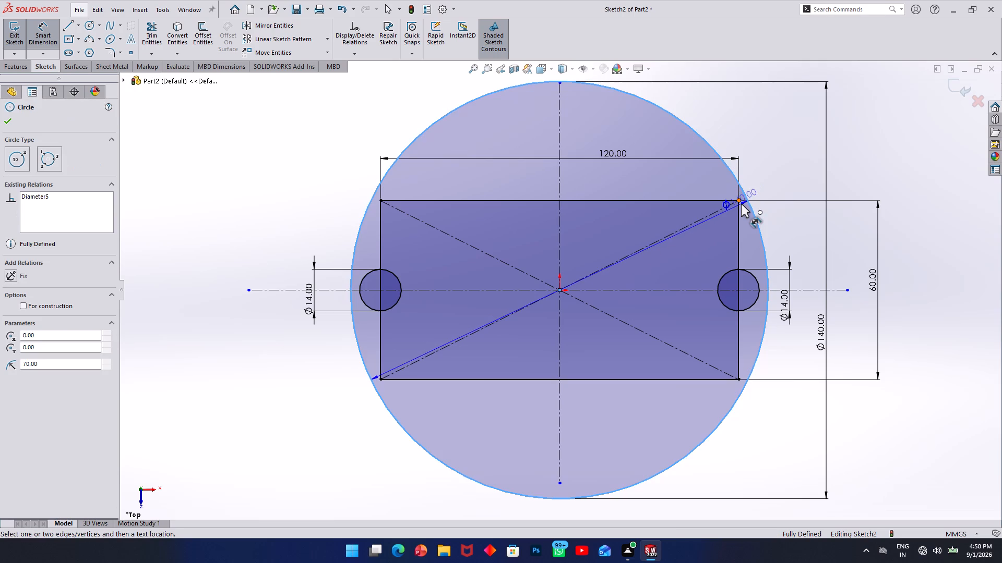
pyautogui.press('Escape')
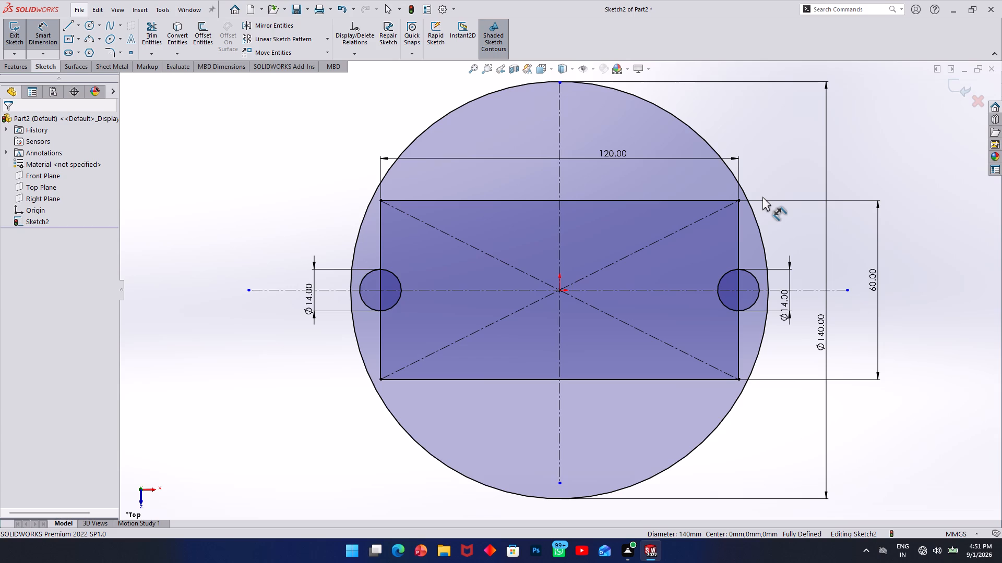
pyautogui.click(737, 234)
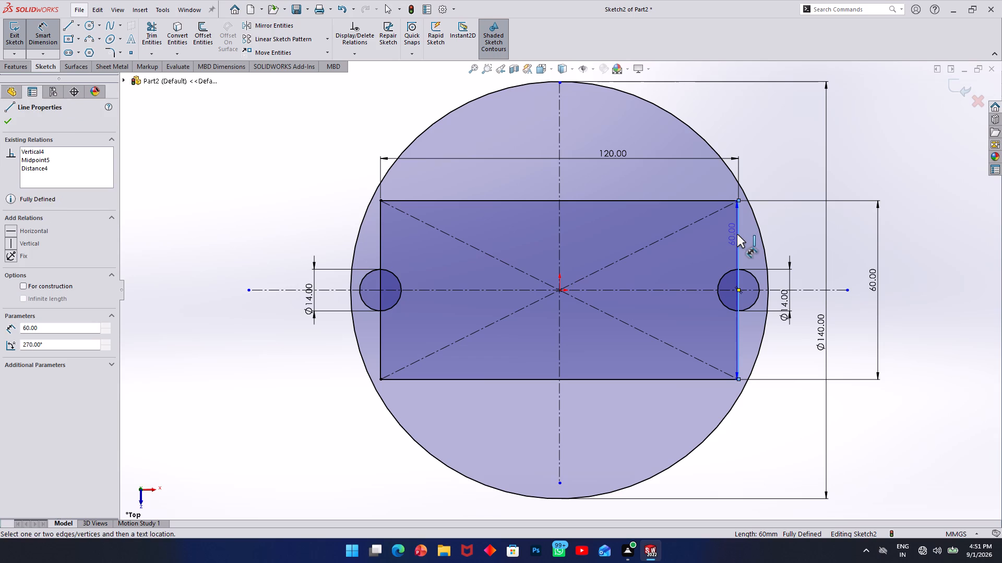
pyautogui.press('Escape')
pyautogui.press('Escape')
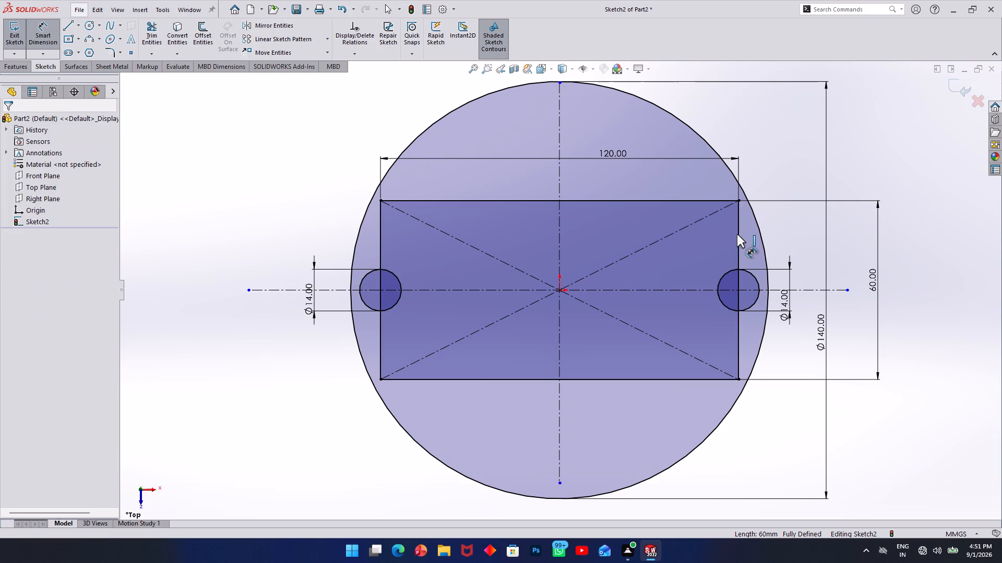
# Delete the rectangle's right vertical side.
pyautogui.click(738, 234)
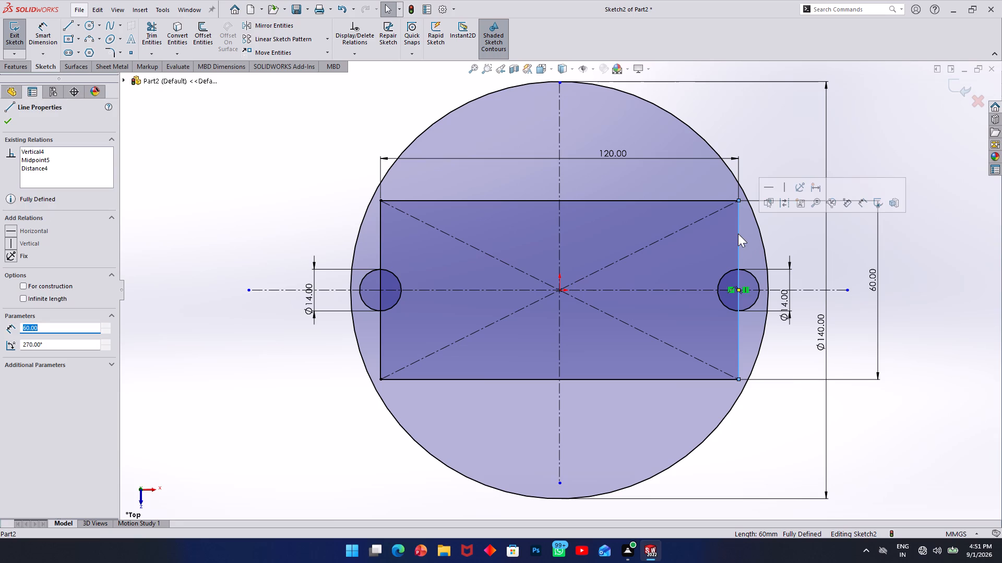
pyautogui.press('Delete')
pyautogui.press('Delete')
pyautogui.click(452, 275)
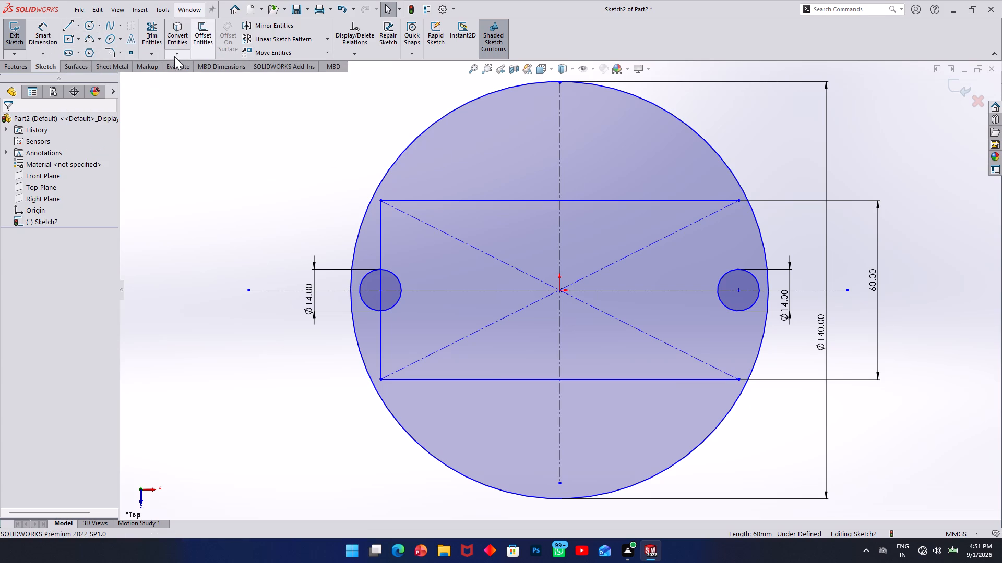
# Extend the right ends of the rectangle's upper and lower horizontal lines to the 140 mm circle.
pyautogui.click(152, 59)
pyautogui.click(152, 56)
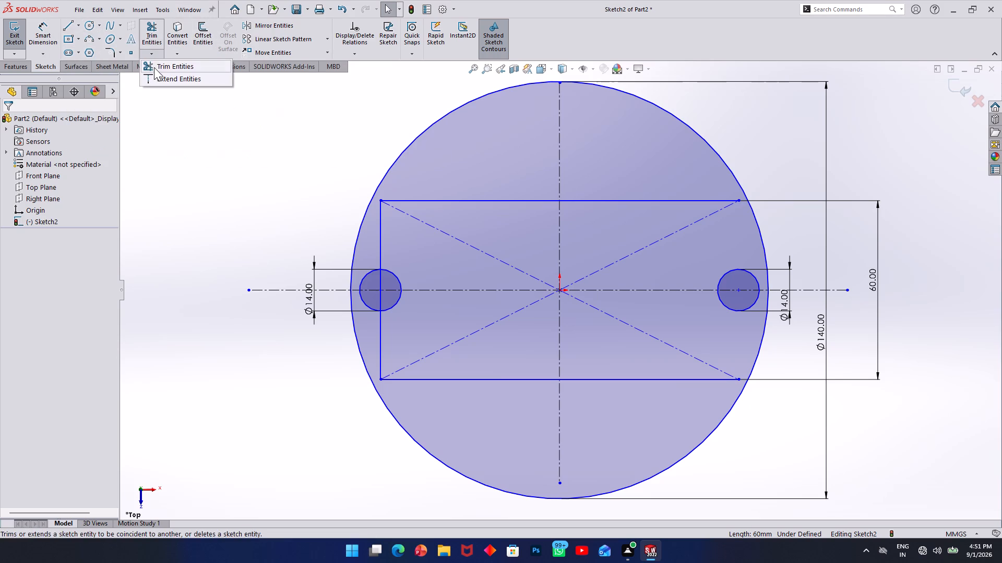
pyautogui.click(158, 80)
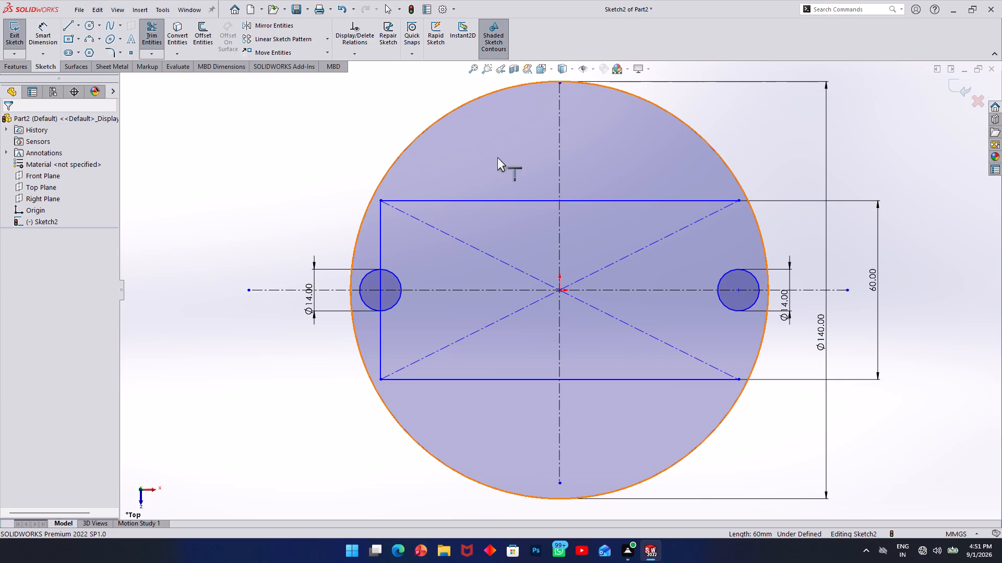
pyautogui.click(673, 201)
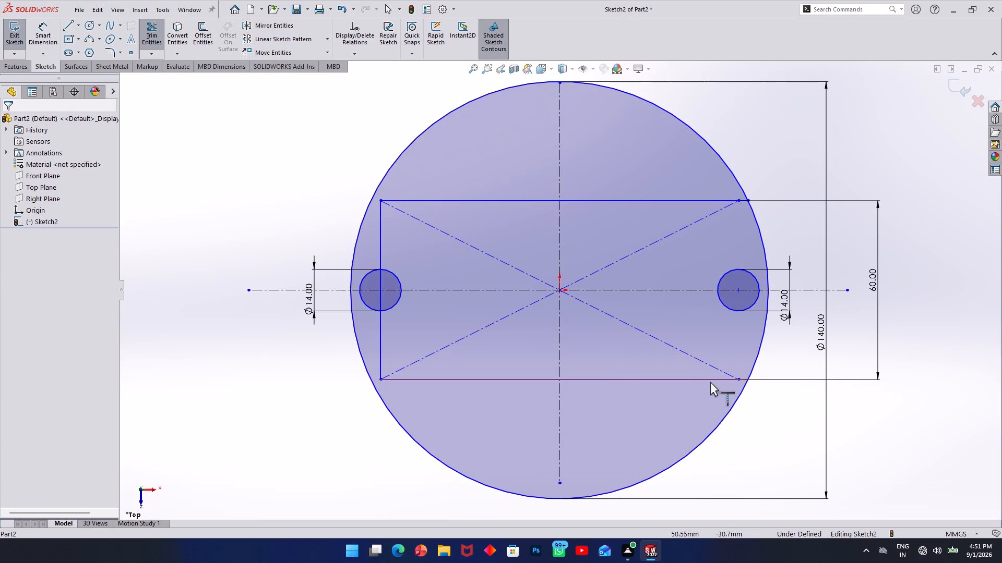
pyautogui.click(718, 376)
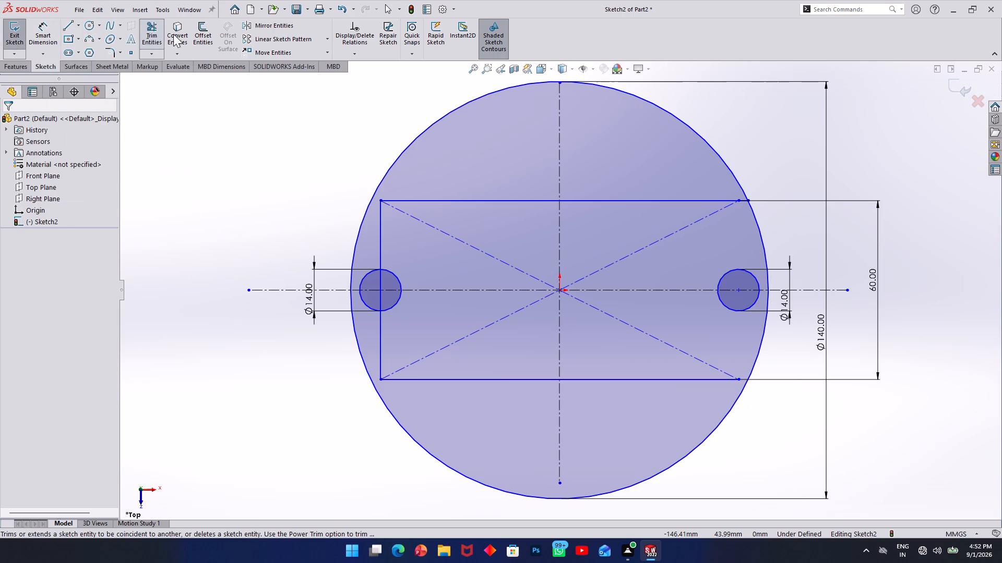
# Trim the rectangle's left vertical side to closest, removing the portions above and below the 14 mm circle.
pyautogui.click(156, 35)
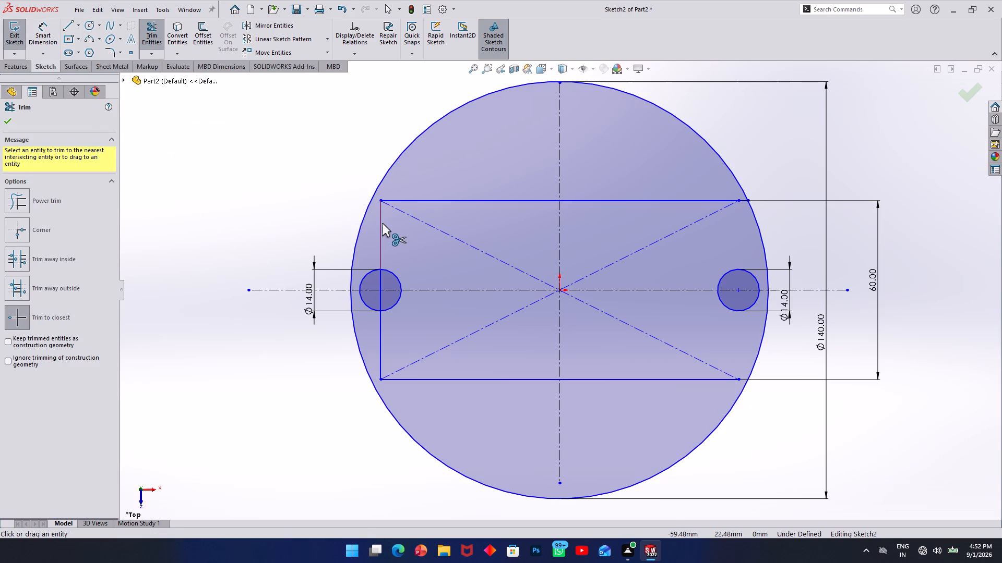
pyautogui.click(382, 223)
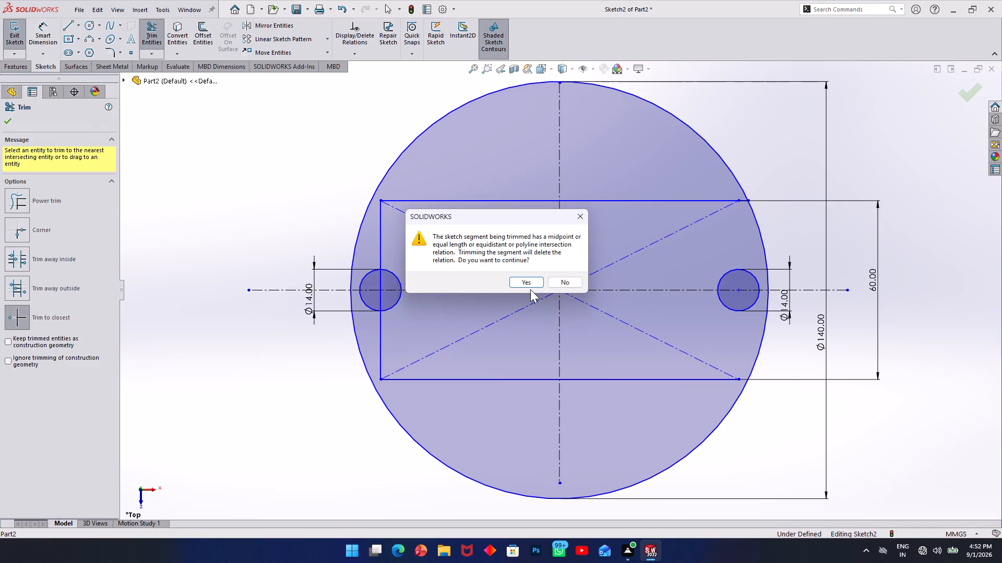
pyautogui.click(531, 285)
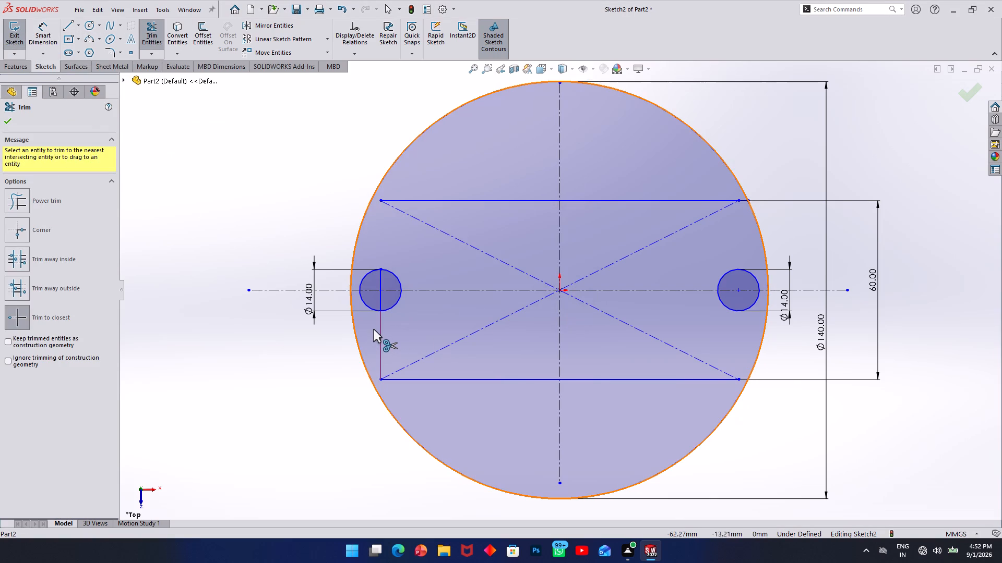
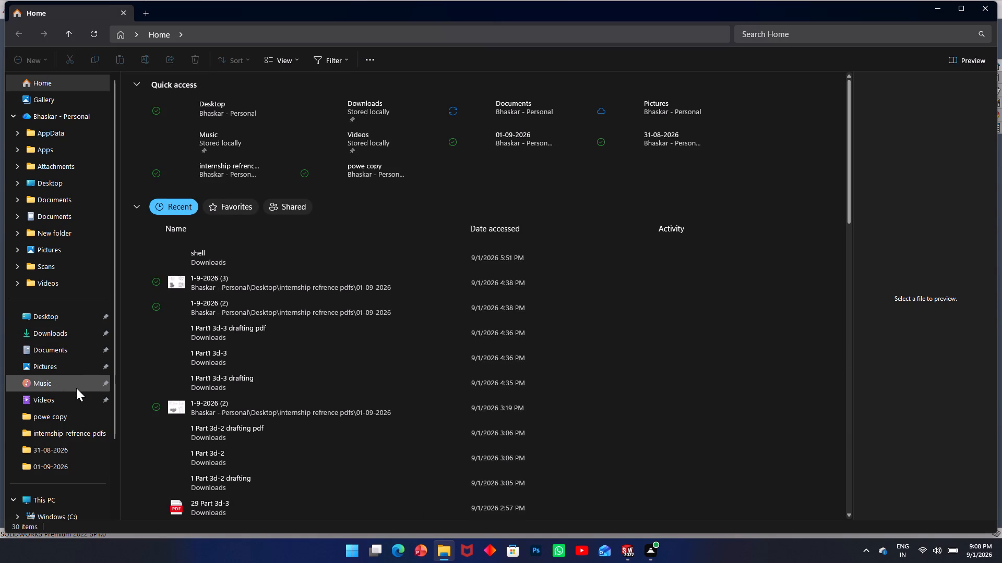
# Check the 01-09-2026 reference folder and the Downloads folder in File Explorer, and close the window.
pyautogui.click(73, 435)
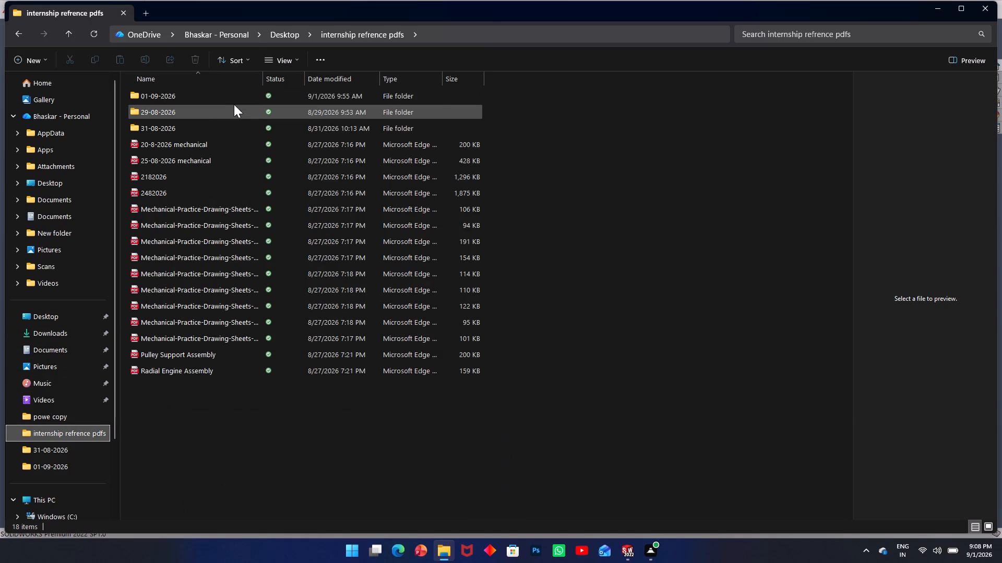
pyautogui.doubleClick(235, 100)
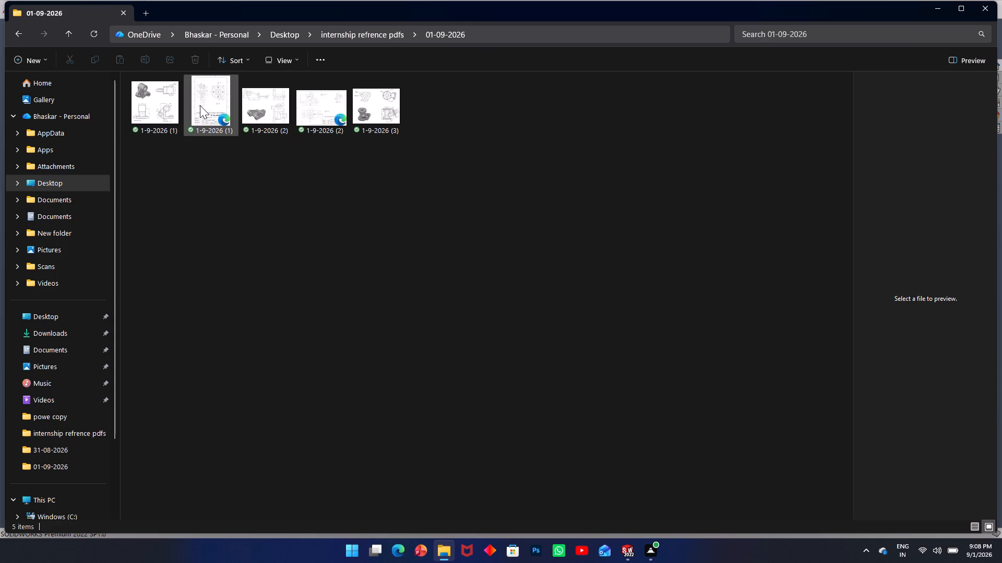
pyautogui.click(16, 38)
pyautogui.click(44, 338)
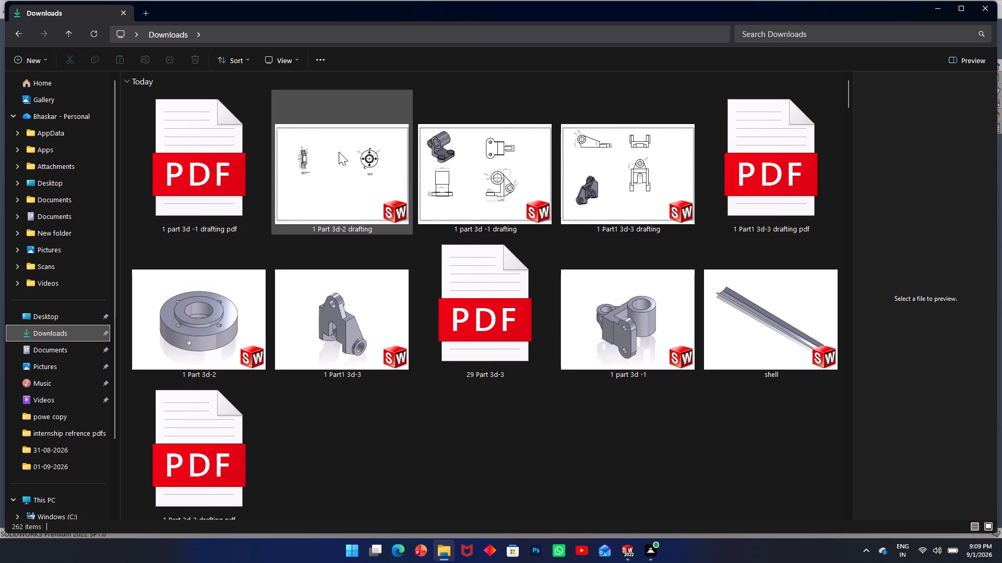
pyautogui.click(988, 9)
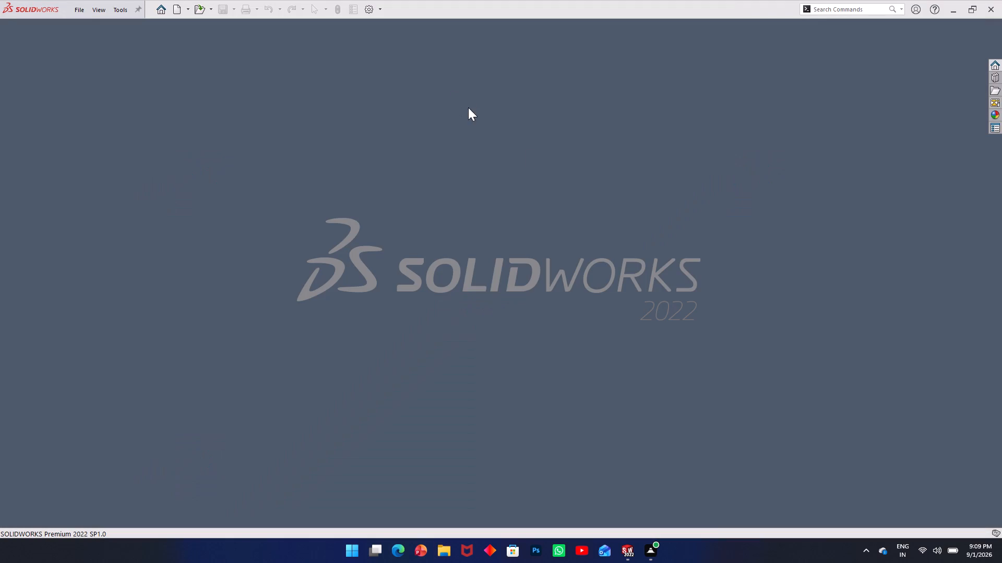
# Create a new part document in SOLIDWORKS.
pyautogui.click(74, 10)
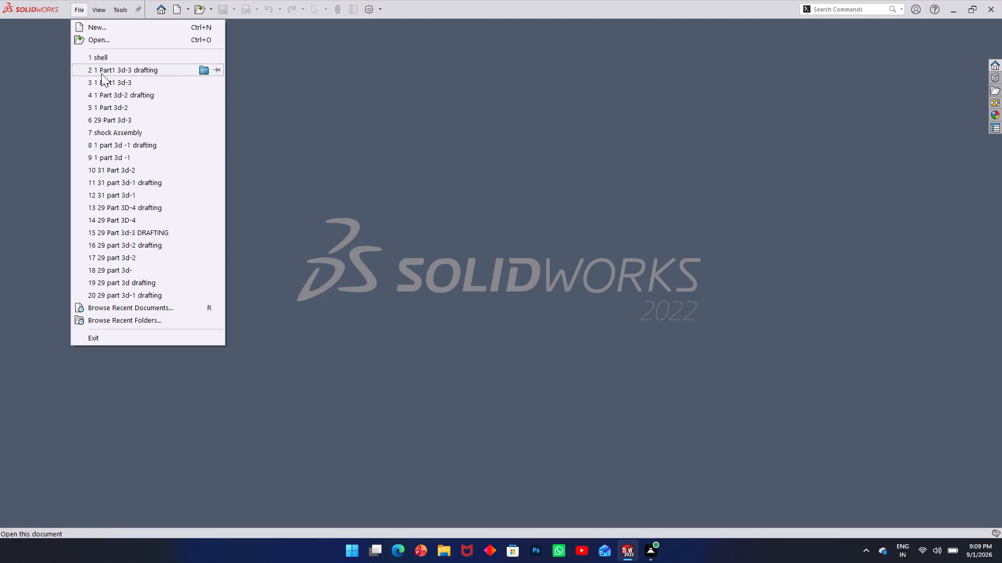
pyautogui.click(110, 29)
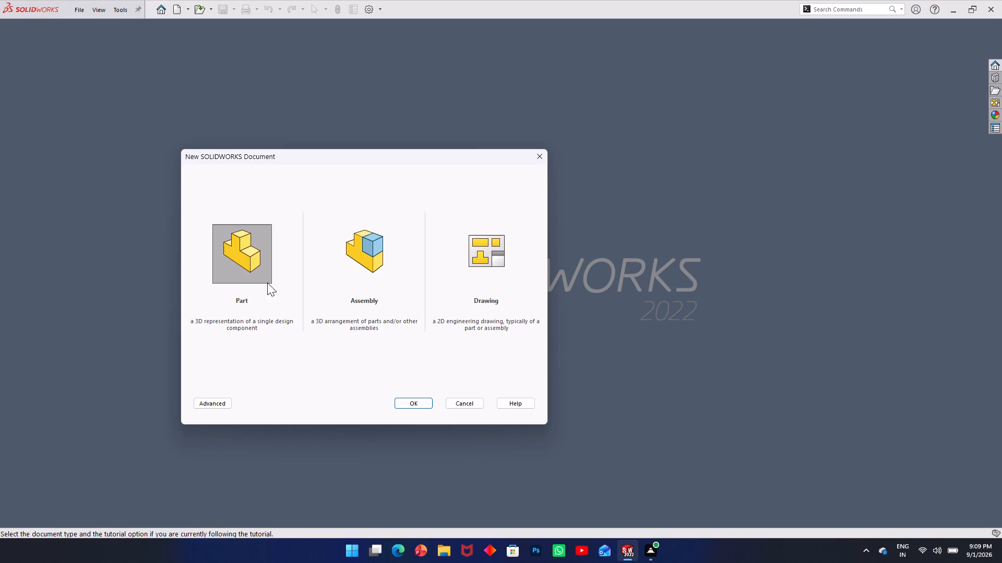
pyautogui.click(257, 266)
pyautogui.click(423, 402)
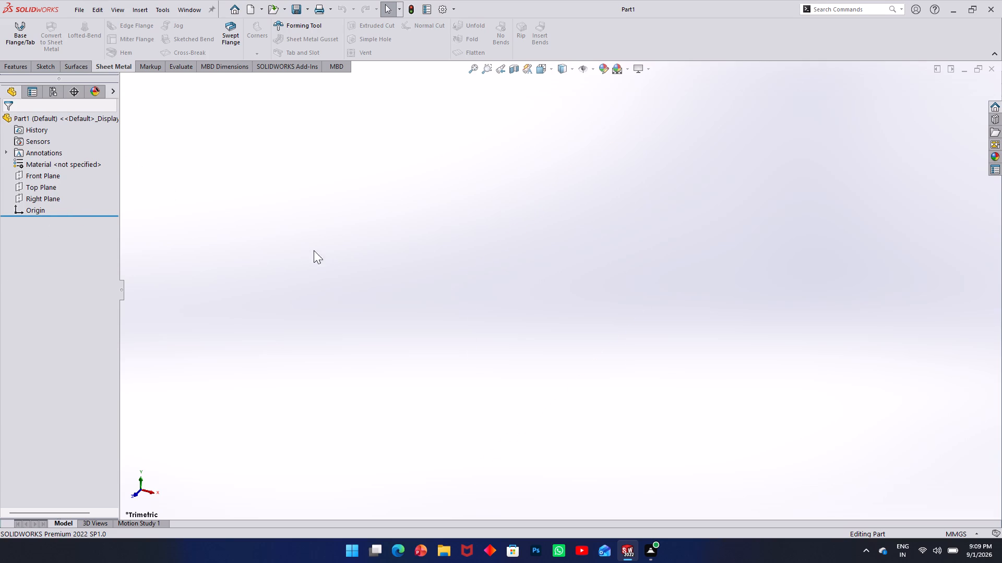
# Start a sketch on the Top Plane.
pyautogui.click(42, 175)
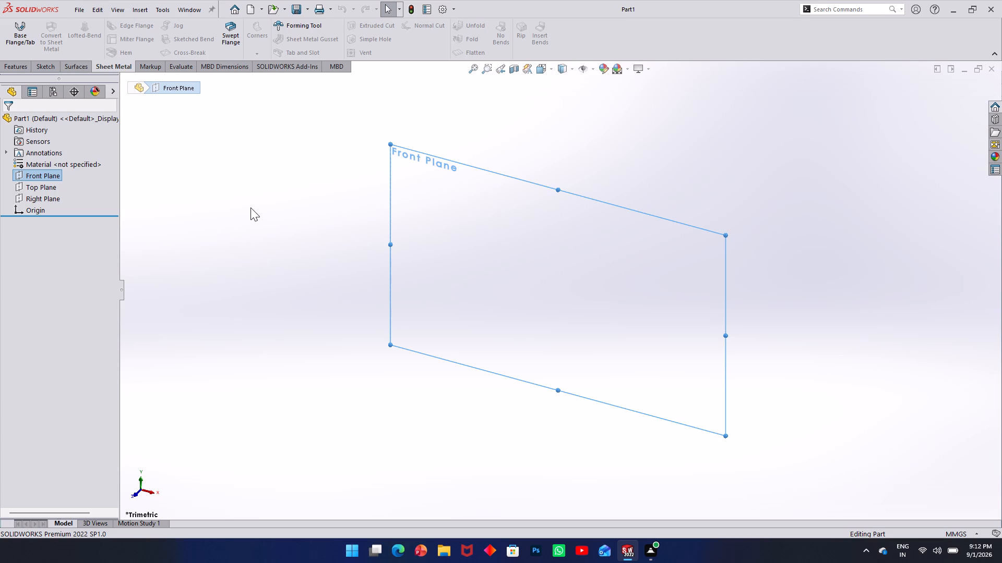
pyautogui.click(38, 185)
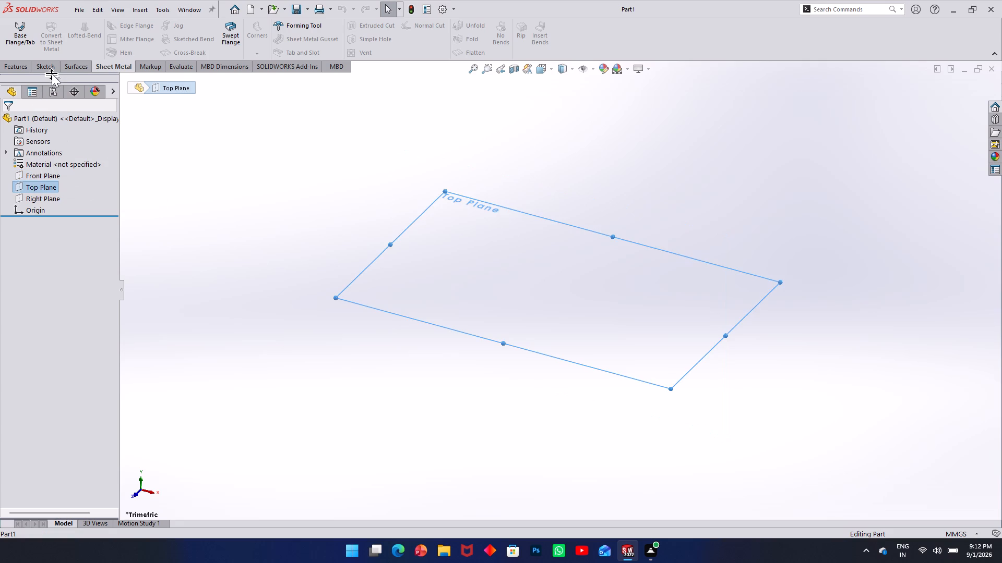
pyautogui.click(53, 69)
pyautogui.click(8, 27)
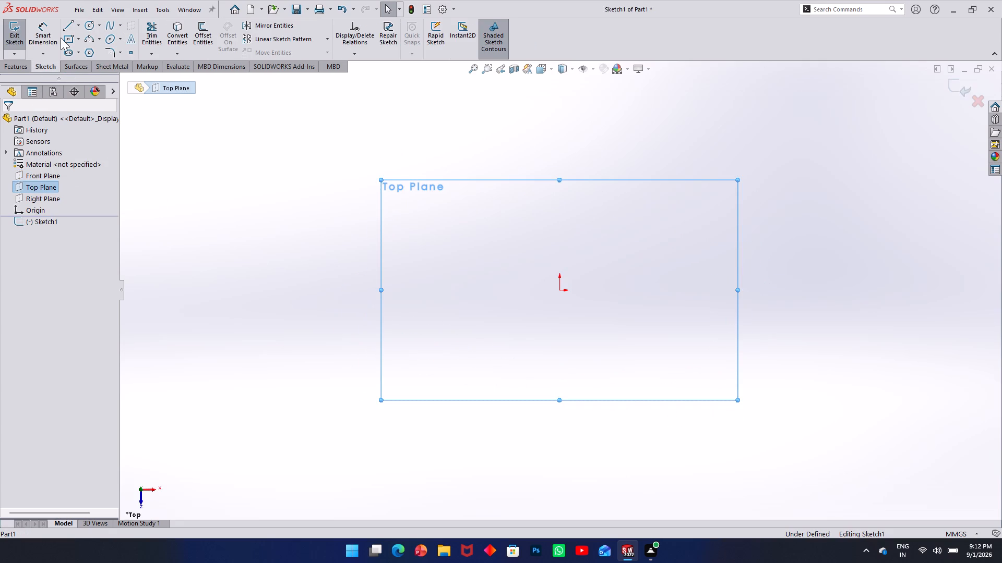
# Sketch a vertical centerline about 194 mm long and a longer horizontal centerline, both passing through the origin.
pyautogui.click(78, 26)
pyautogui.click(73, 50)
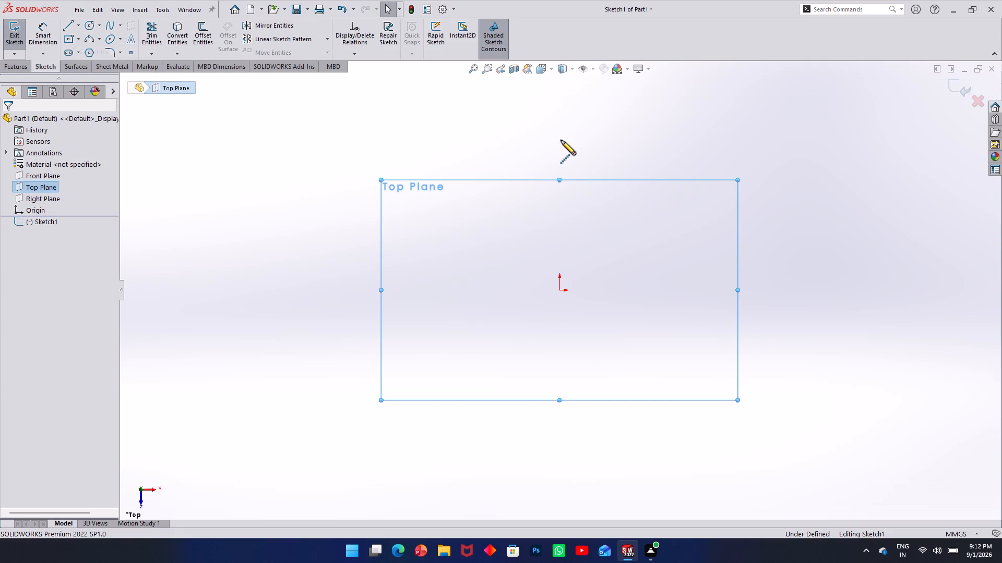
pyautogui.click(560, 106)
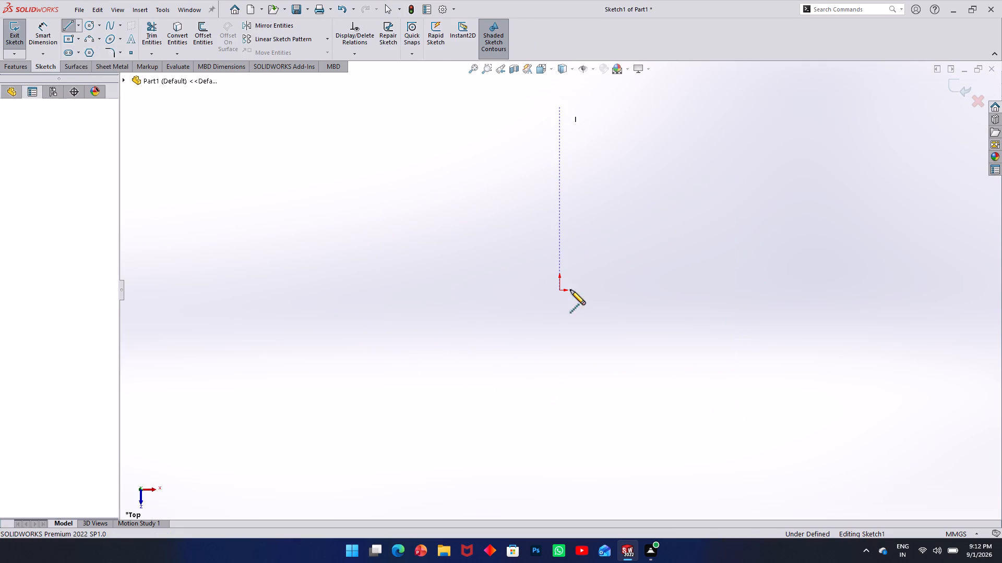
pyautogui.click(560, 495)
pyautogui.press('Escape')
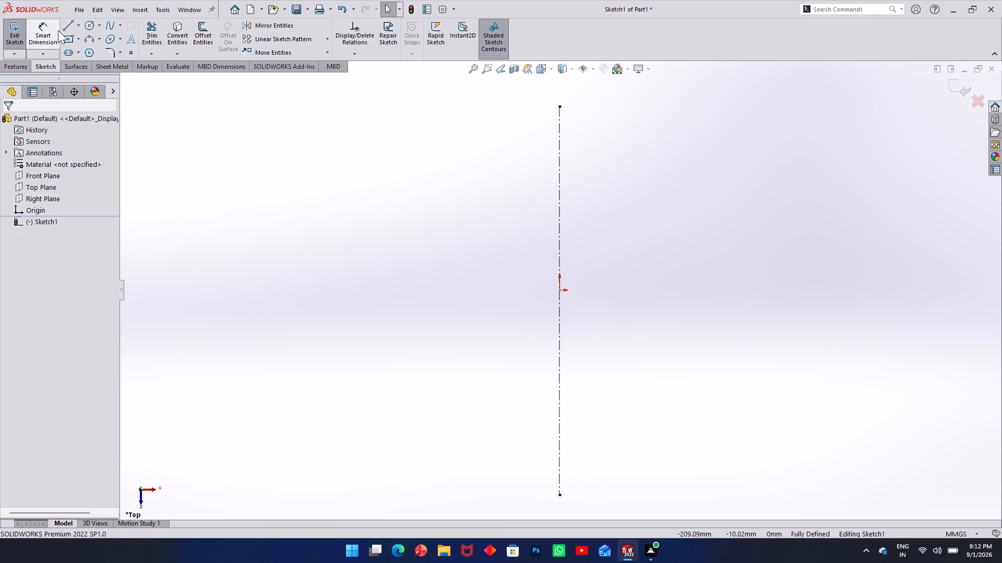
pyautogui.click(78, 28)
pyautogui.click(80, 55)
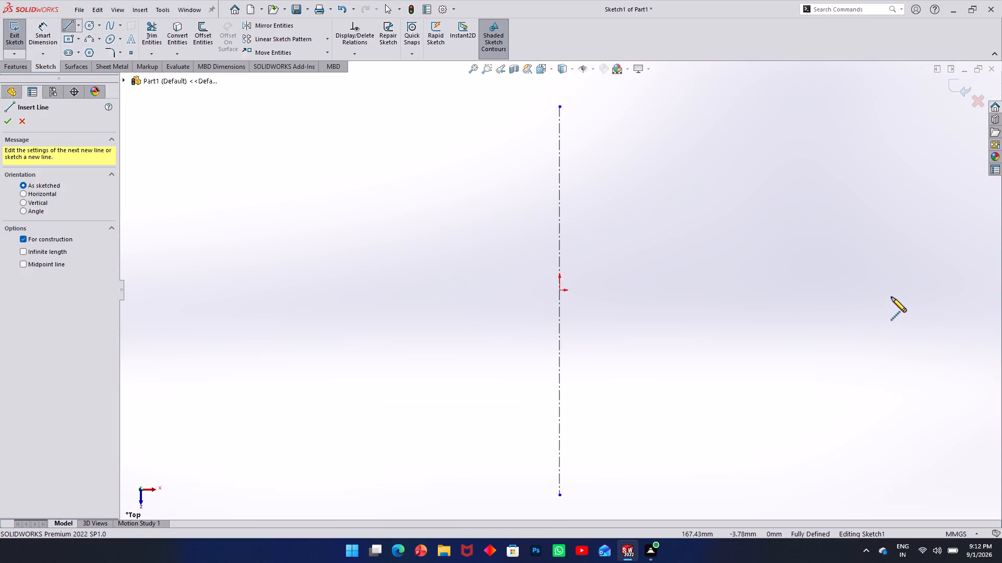
pyautogui.click(857, 290)
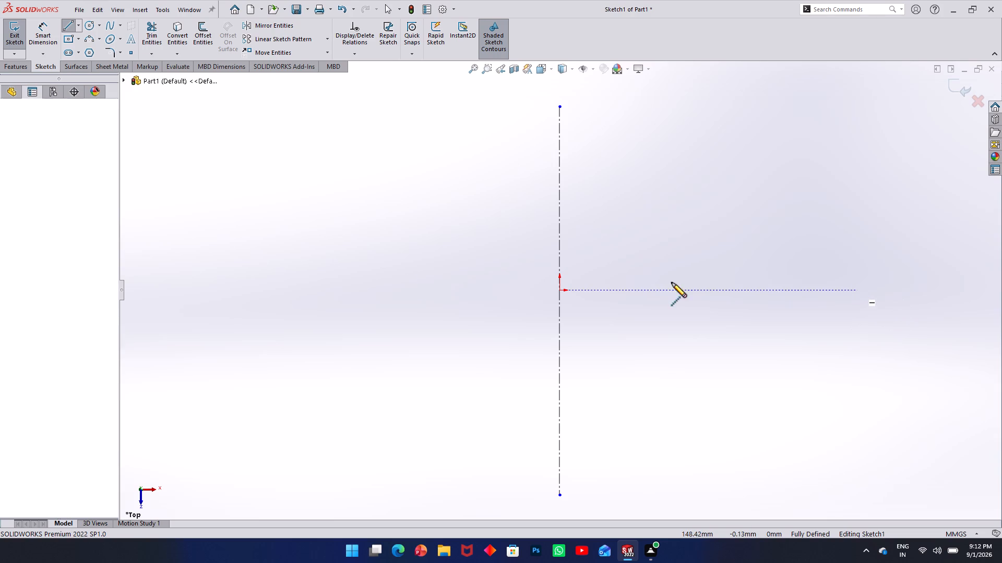
pyautogui.click(211, 288)
pyautogui.press('Escape')
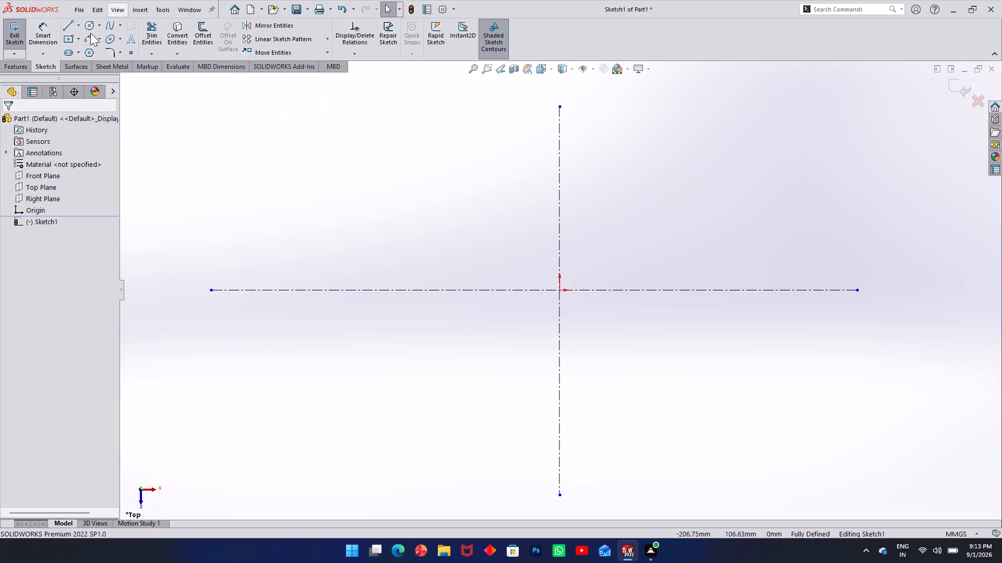
# Sketch a center rectangle about 246 mm by 68 mm centred on the origin.
pyautogui.click(77, 36)
pyautogui.click(70, 42)
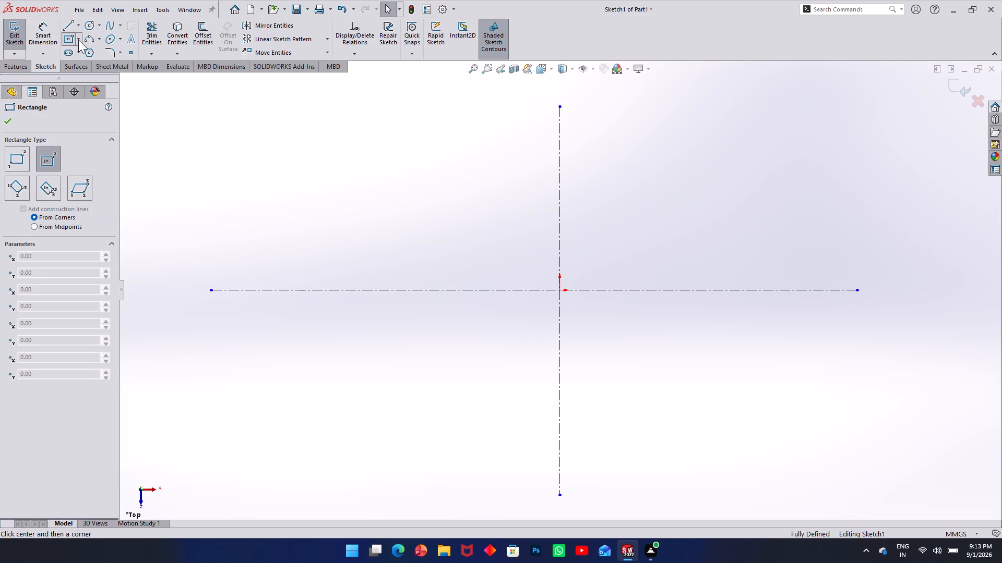
pyautogui.click(78, 40)
pyautogui.click(77, 39)
pyautogui.click(82, 66)
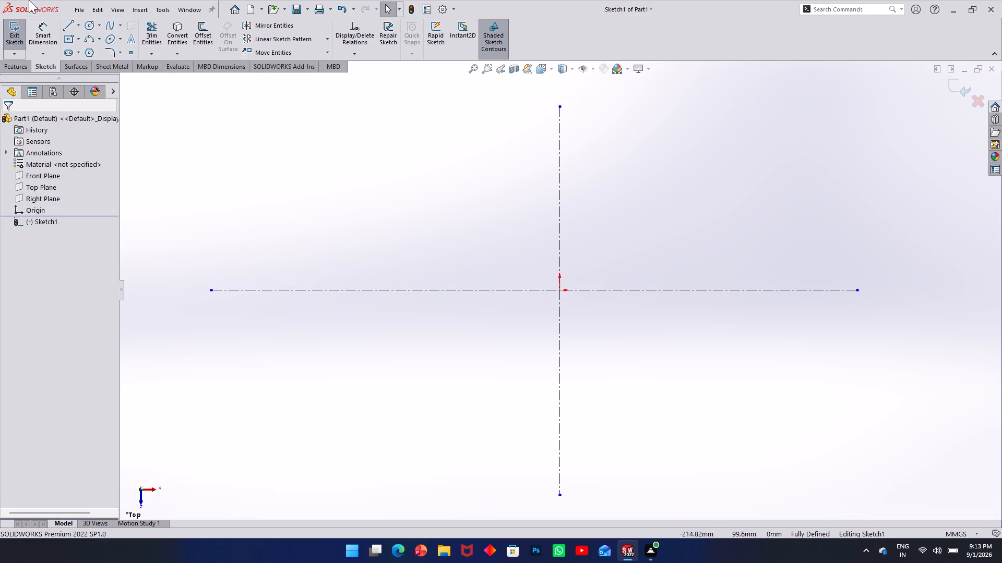
pyautogui.click(64, 35)
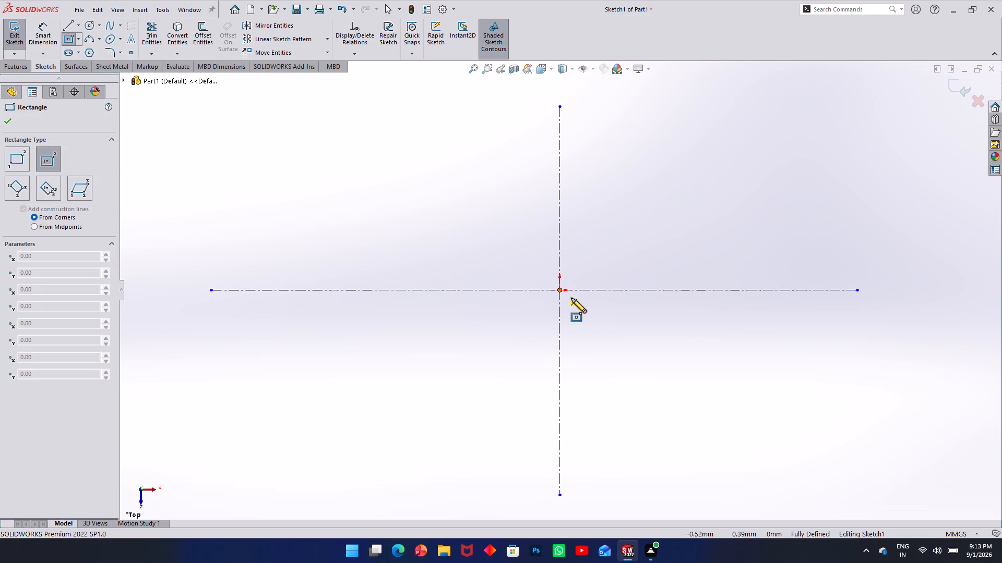
pyautogui.click(560, 291)
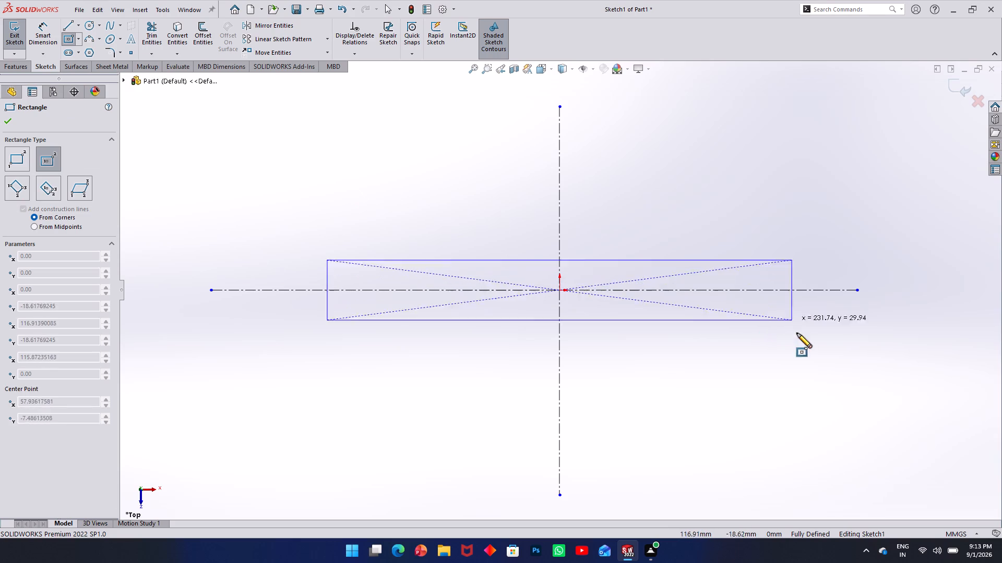
pyautogui.click(806, 359)
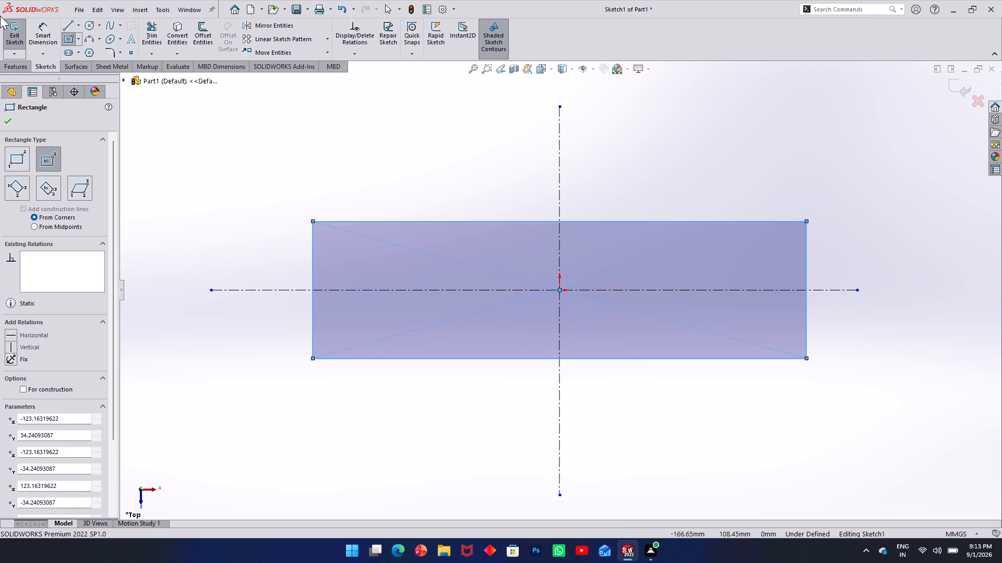
# Dimension the rectangle to 120 mm wide and 60 mm high.
pyautogui.click(32, 29)
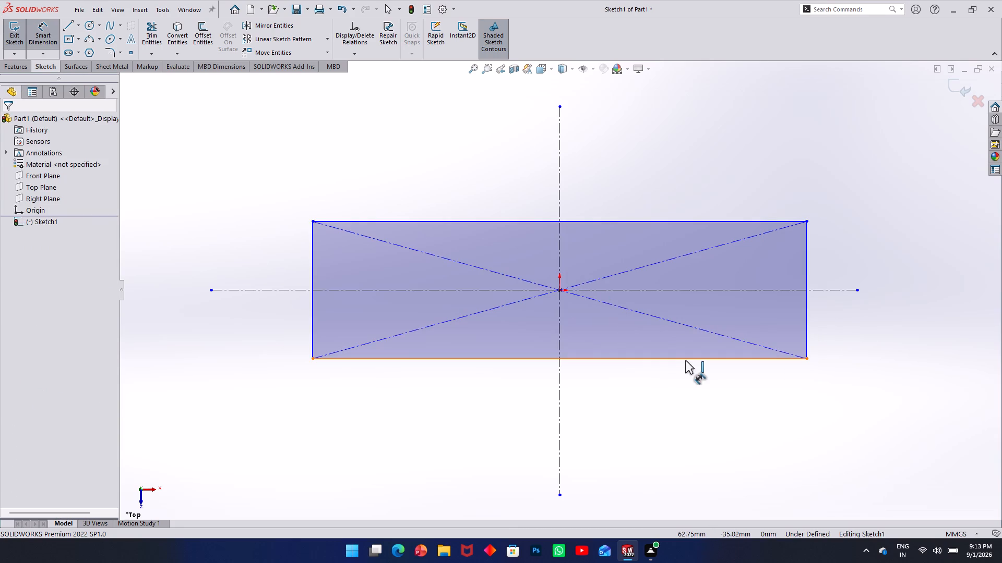
pyautogui.click(685, 360)
pyautogui.click(662, 423)
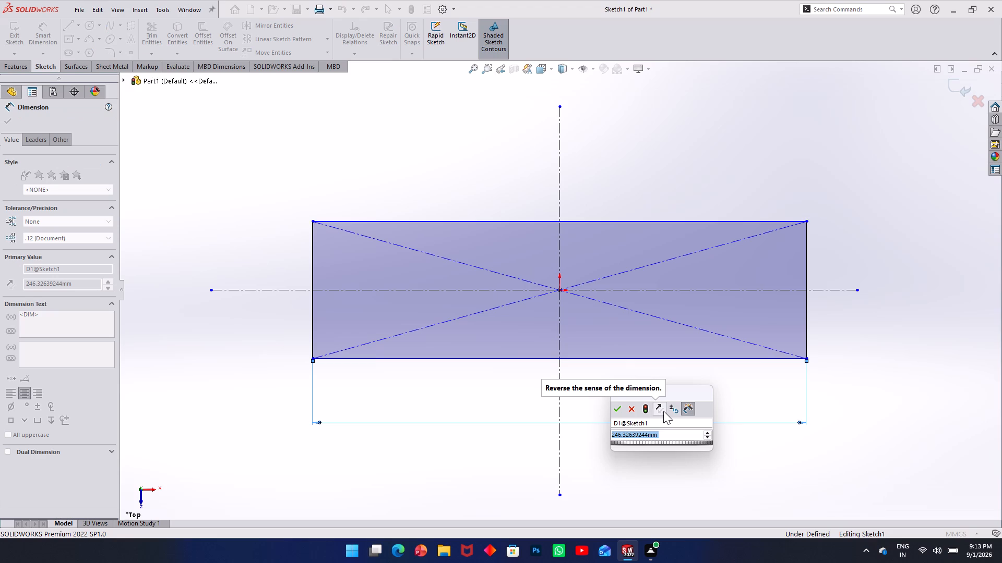
pyautogui.write('120')
pyautogui.press('Return')
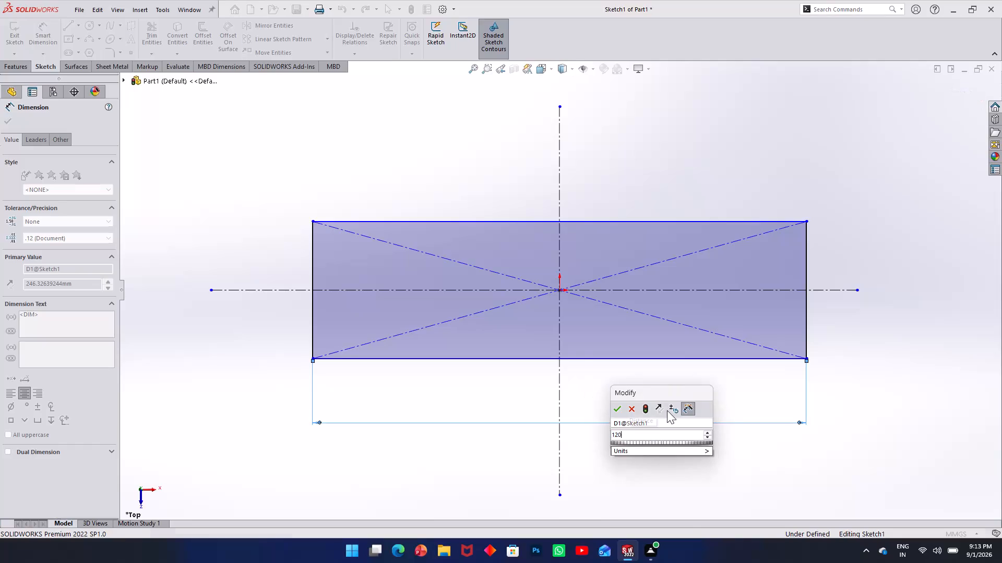
pyautogui.click(804, 326)
pyautogui.click(826, 325)
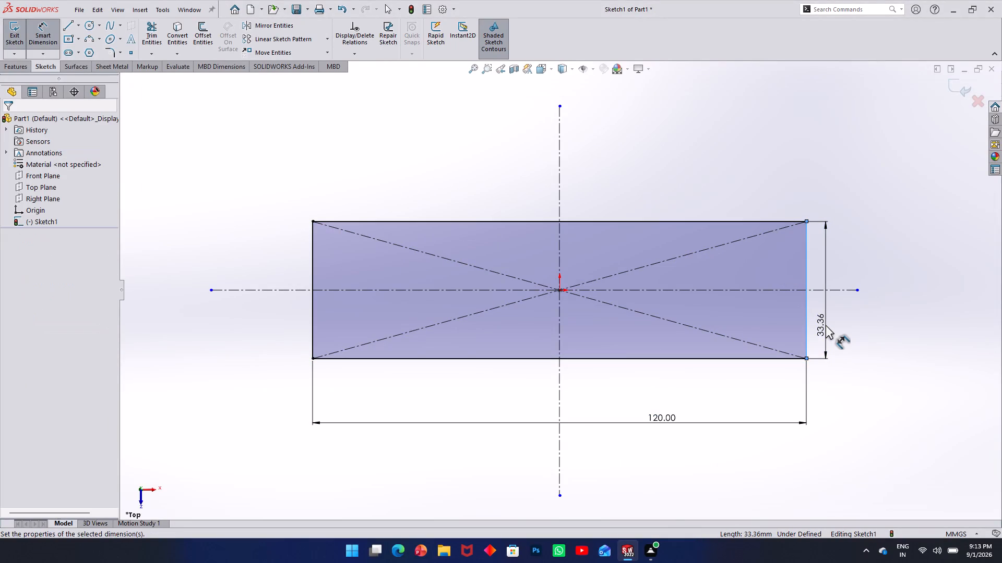
pyautogui.write('60')
pyautogui.press('Return')
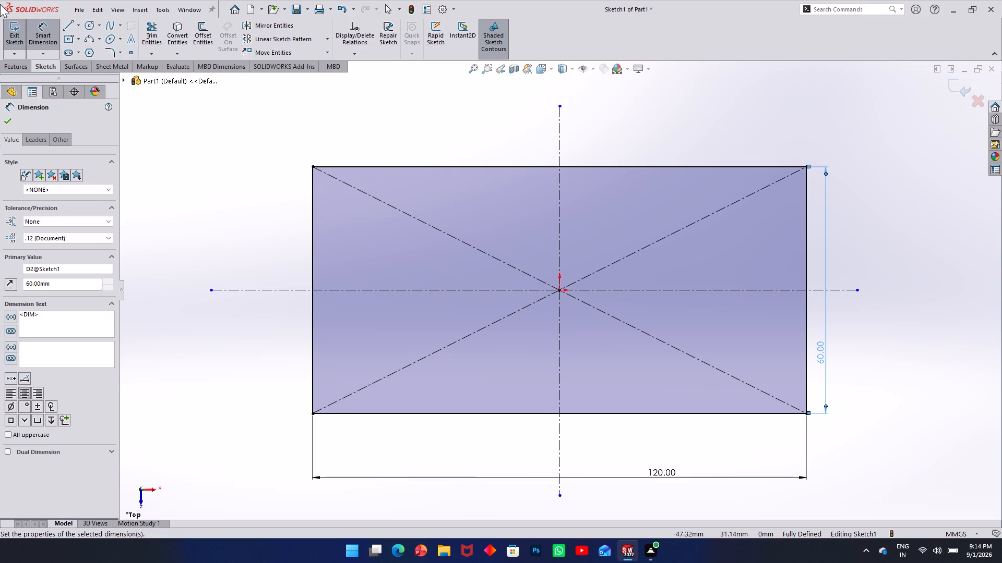
# Sketch a circle centred on the origin around the rectangle and dimension its diameter to 140 mm.
pyautogui.click(94, 26)
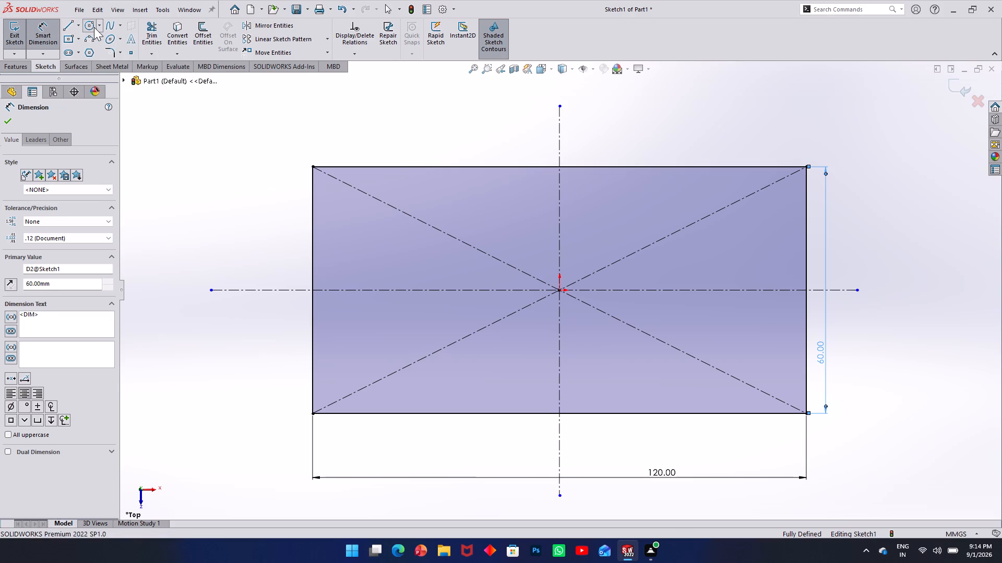
pyautogui.click(560, 291)
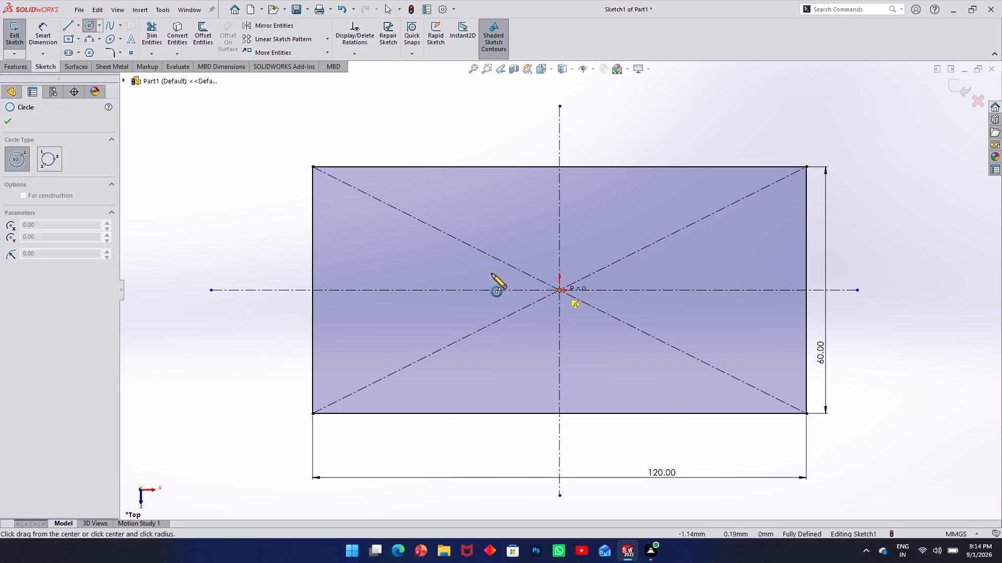
pyautogui.click(279, 262)
pyautogui.click(42, 33)
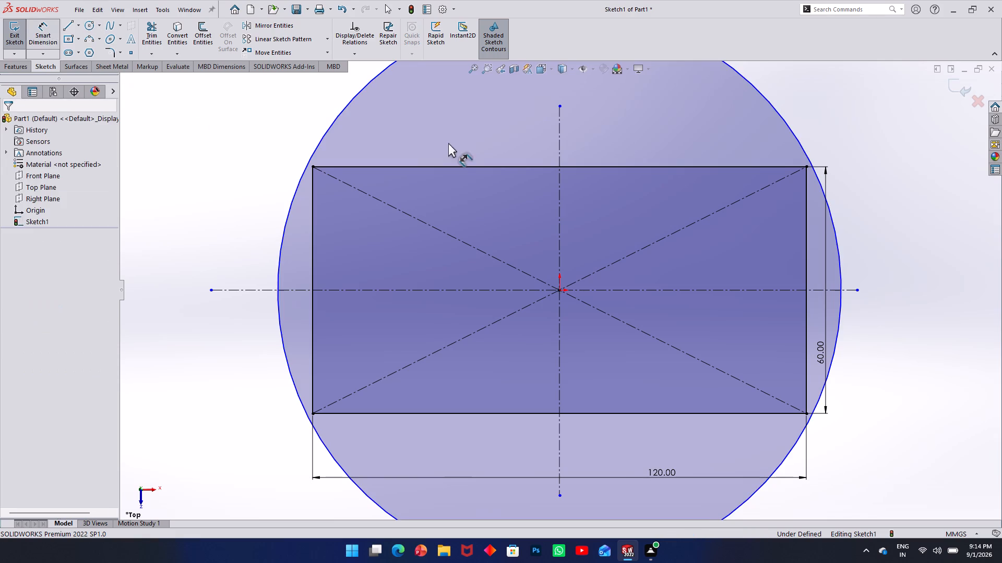
pyautogui.click(353, 100)
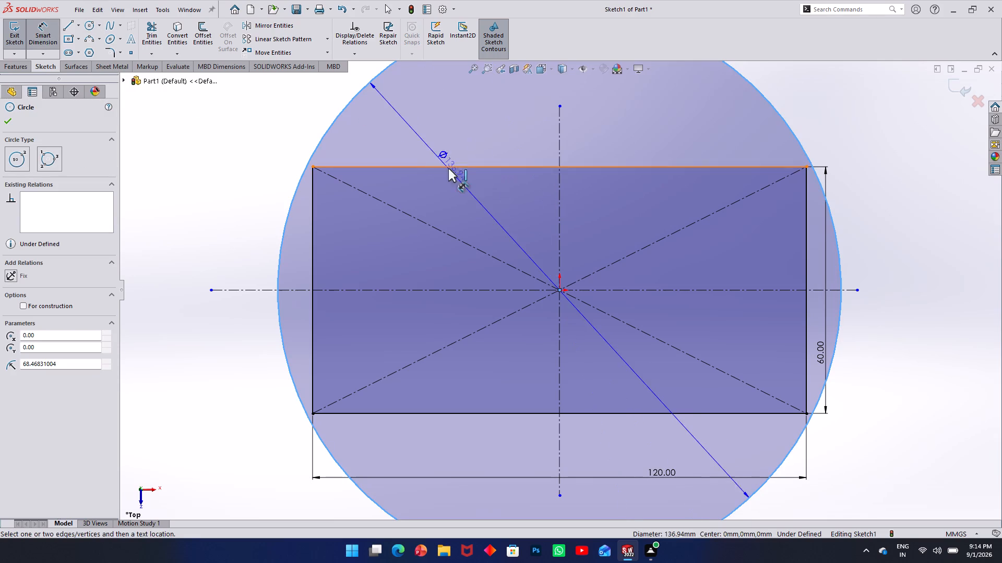
pyautogui.click(432, 139)
pyautogui.press('1')
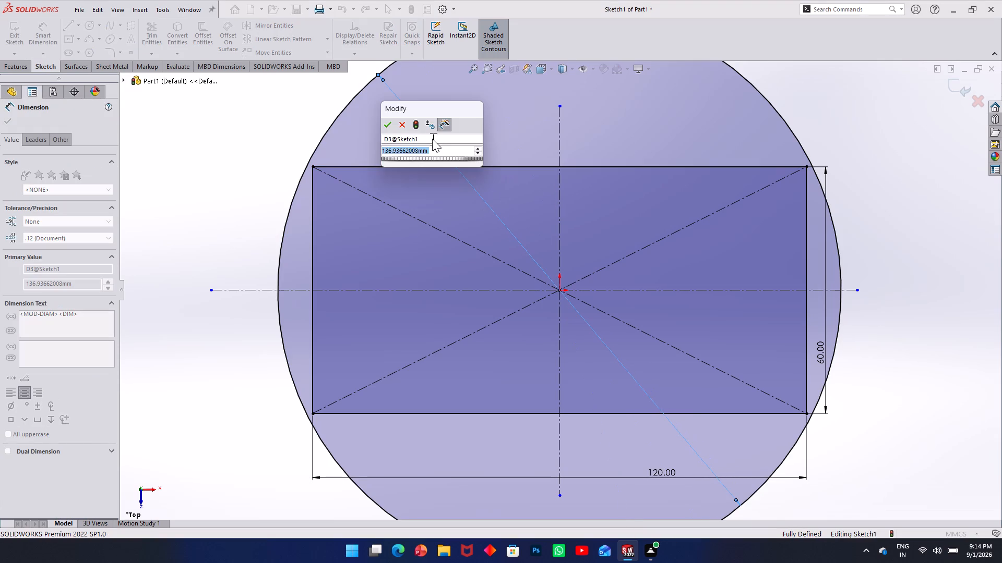
pyautogui.write('40')
pyautogui.press('Return')
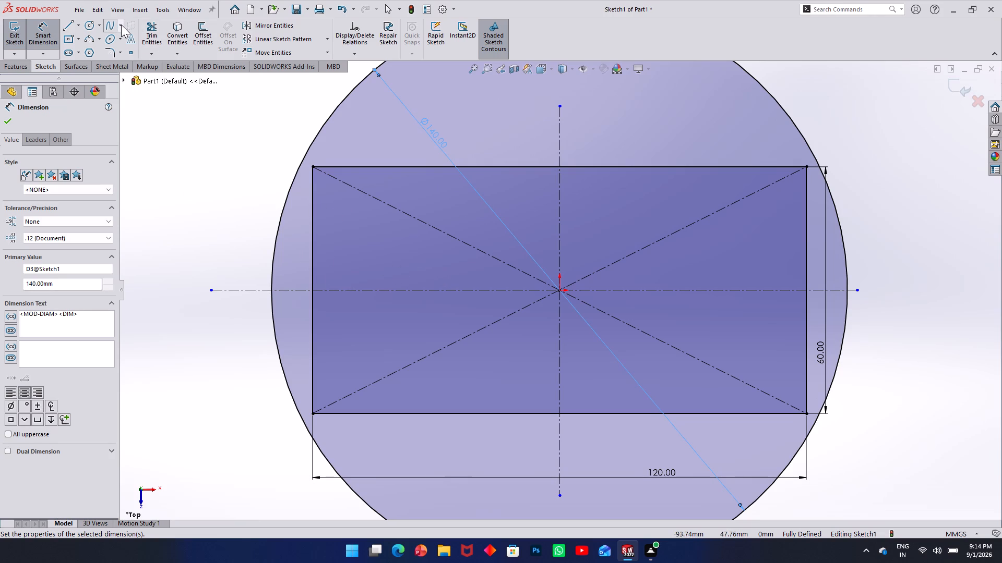
# Sketch a circle centred on the midpoint of the rectangle's left edge and dimension its diameter to 14 mm.
pyautogui.click(87, 28)
pyautogui.click(314, 291)
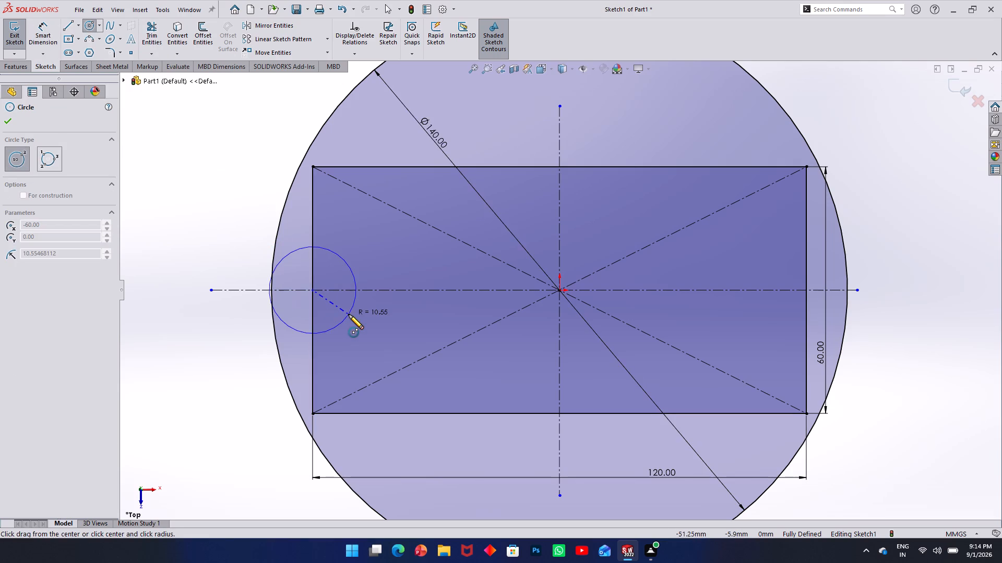
pyautogui.click(339, 304)
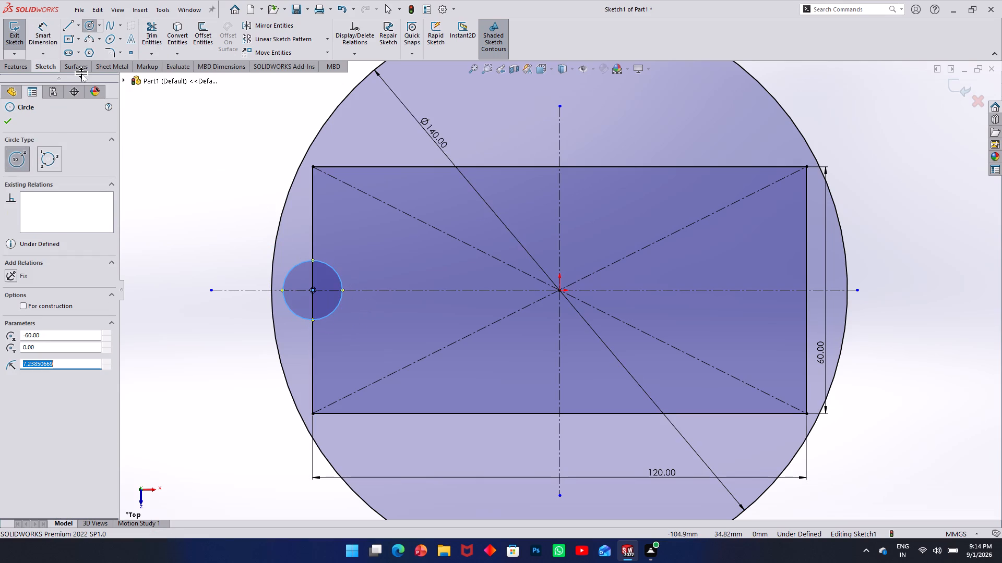
pyautogui.click(45, 33)
pyautogui.click(336, 306)
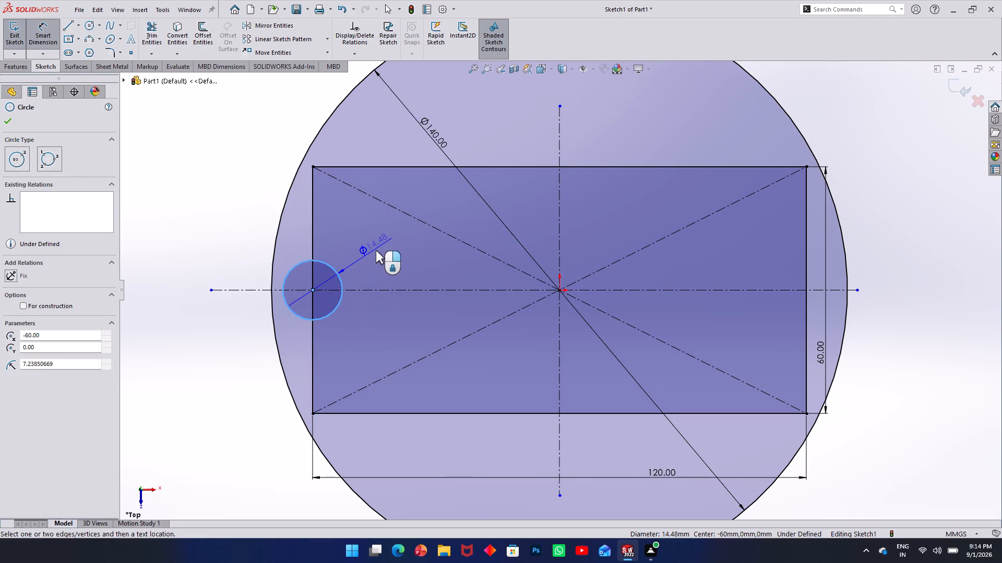
pyautogui.click(376, 250)
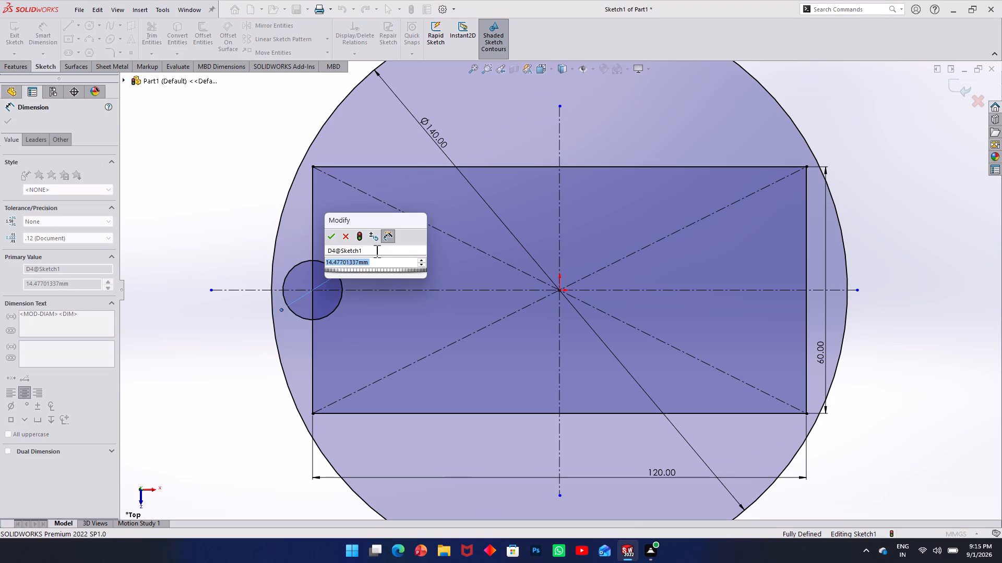
pyautogui.write('14')
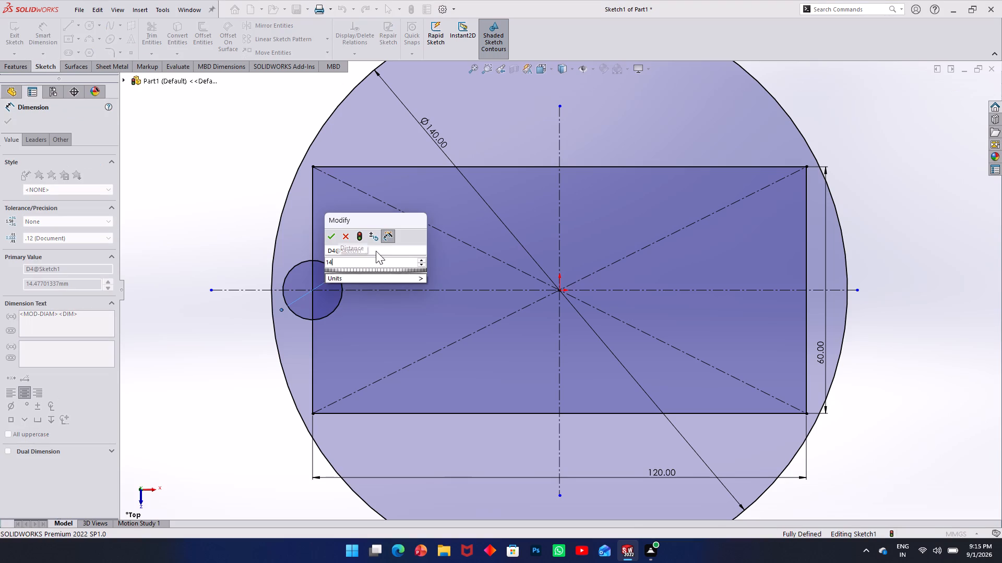
pyautogui.press('Return')
pyautogui.click(332, 243)
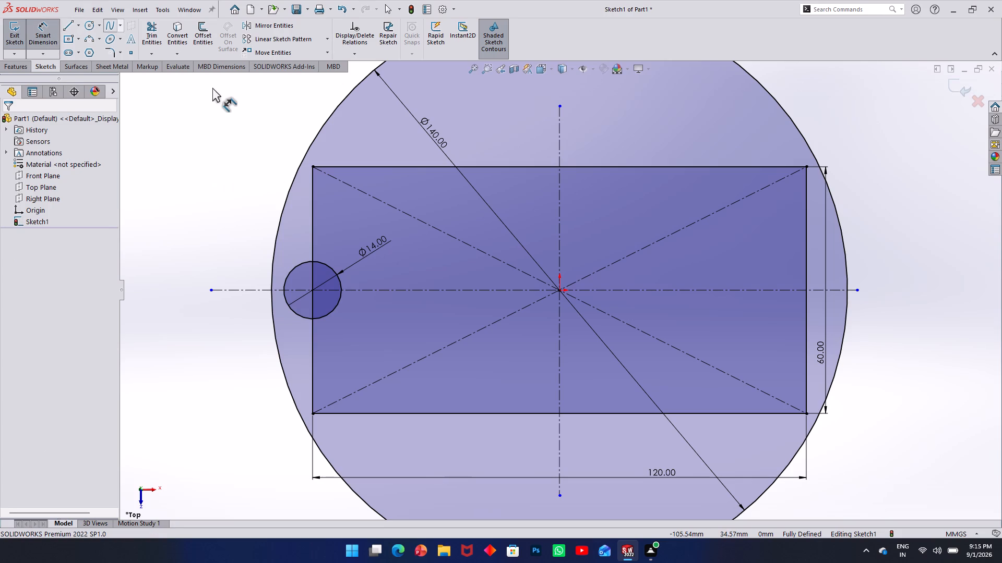
# Mirror the 14 mm circle about the vertical centerline.
pyautogui.click(248, 26)
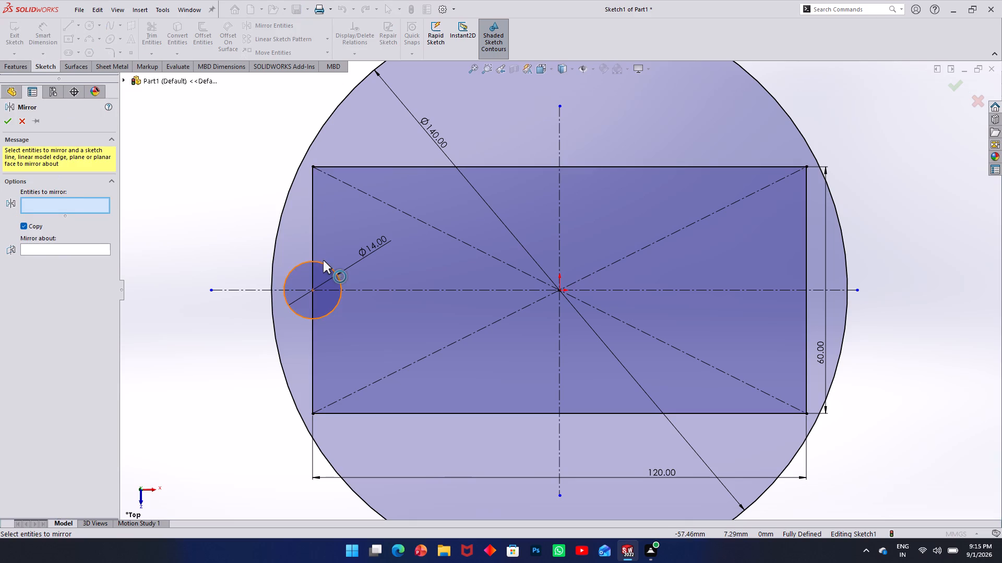
pyautogui.click(323, 260)
pyautogui.click(32, 250)
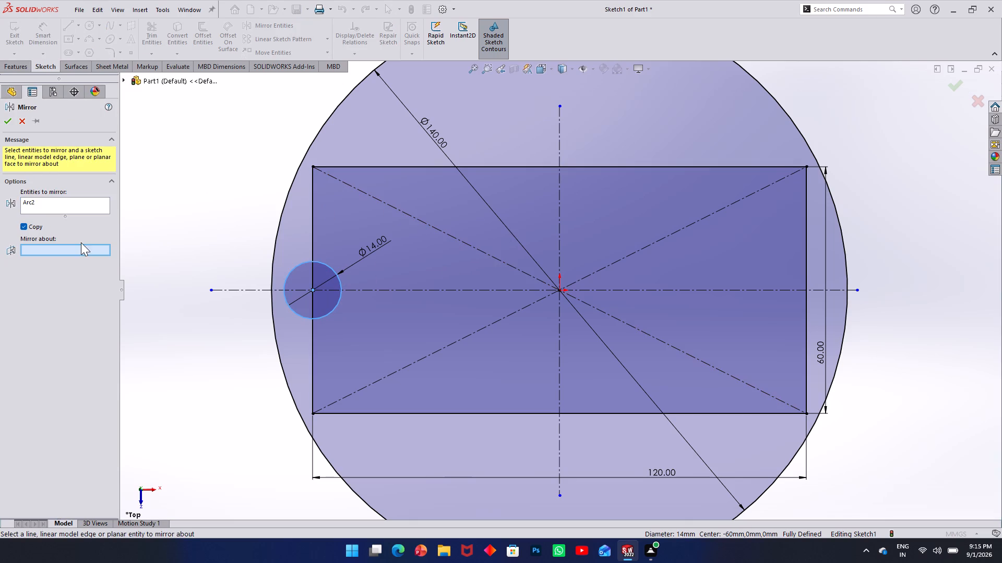
pyautogui.click(562, 243)
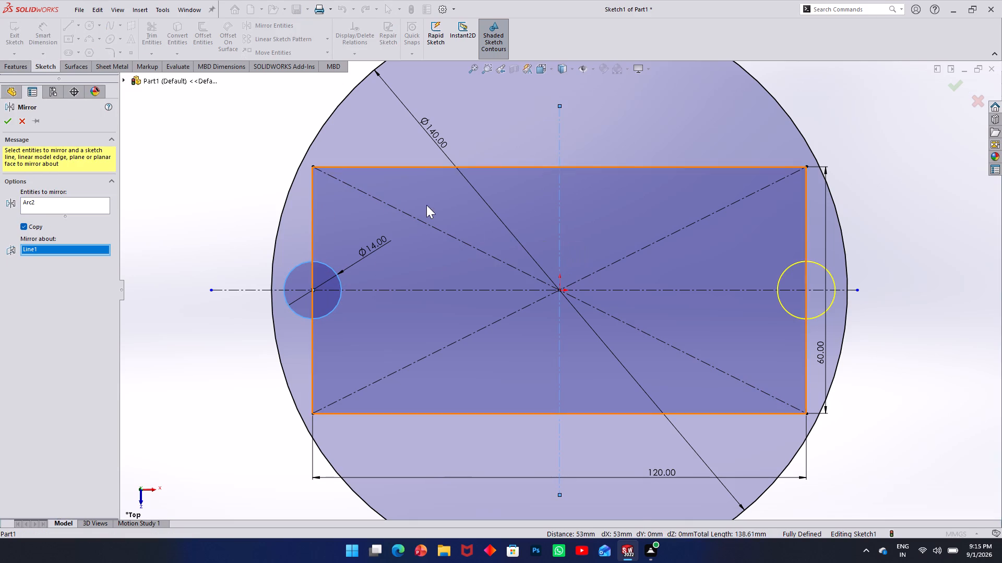
pyautogui.click(1, 121)
pyautogui.click(6, 121)
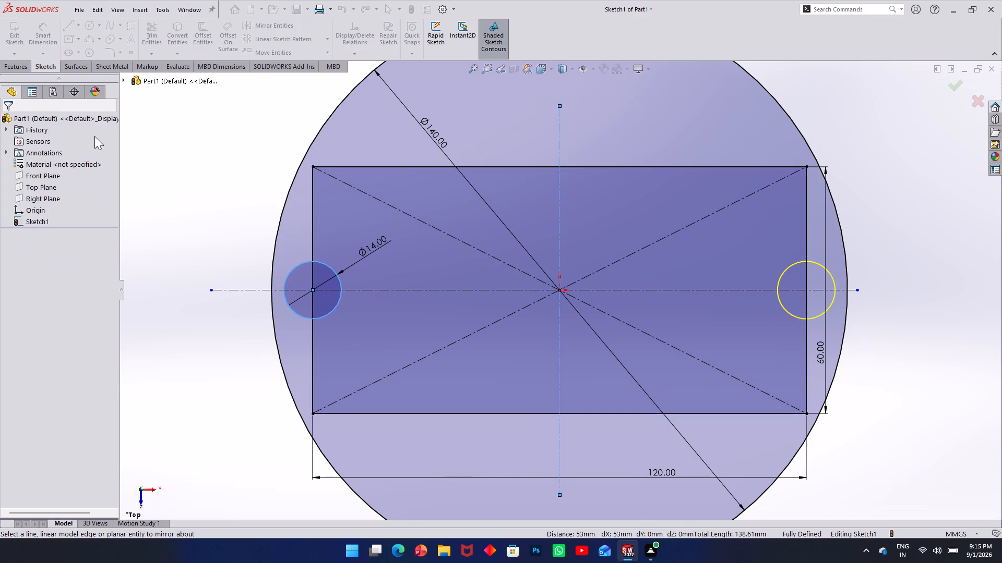
pyautogui.click(152, 137)
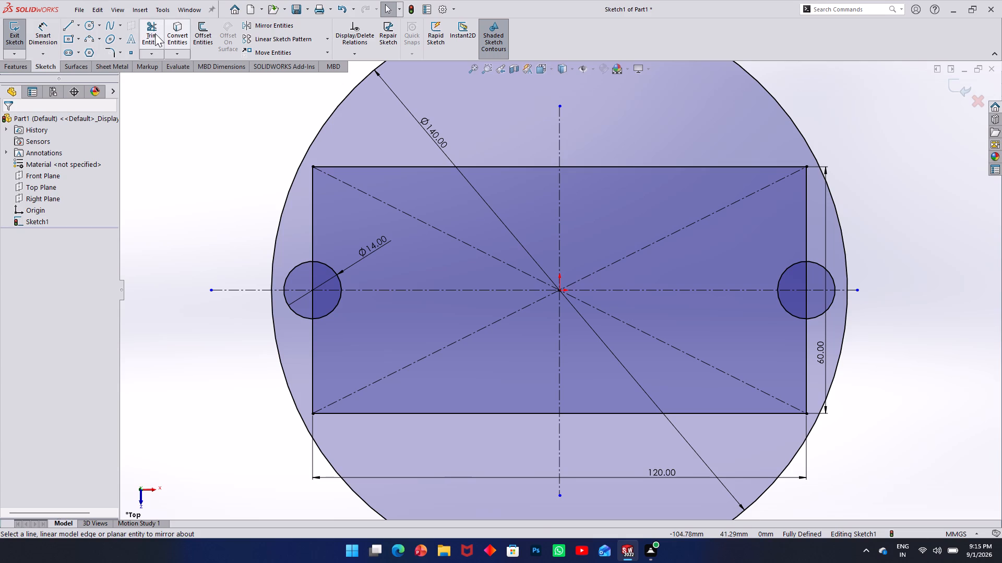
# Trim away the rectangle's diagonal construction lines and its entire left edge, including the part inside the 14 mm circle.
pyautogui.click(155, 33)
pyautogui.click(313, 224)
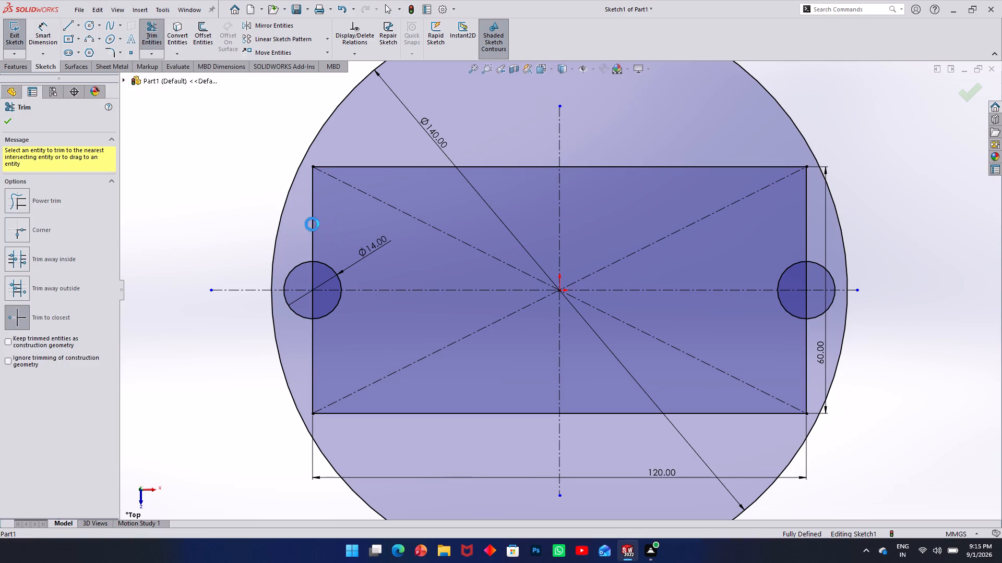
pyautogui.click(519, 285)
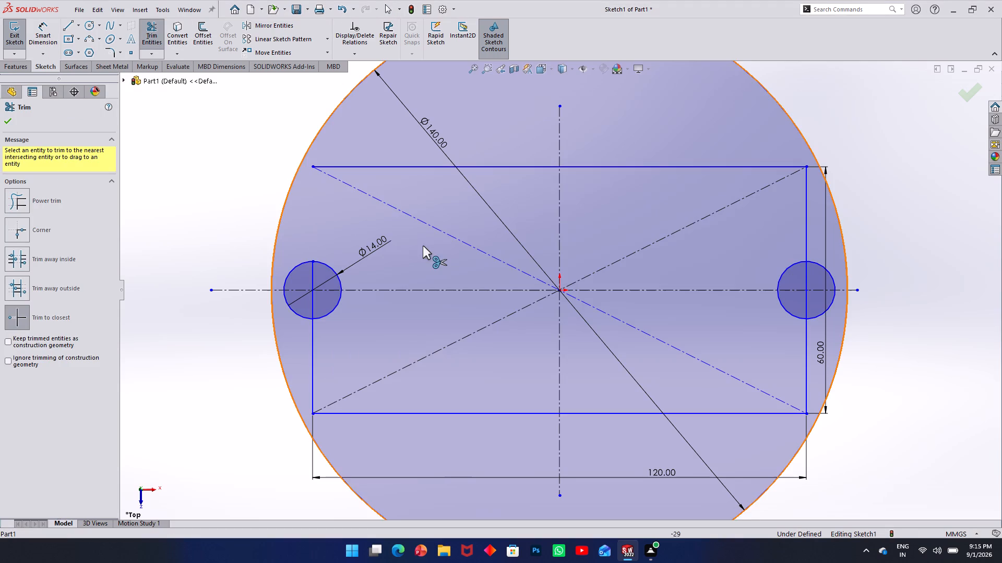
pyautogui.click(438, 229)
pyautogui.click(466, 337)
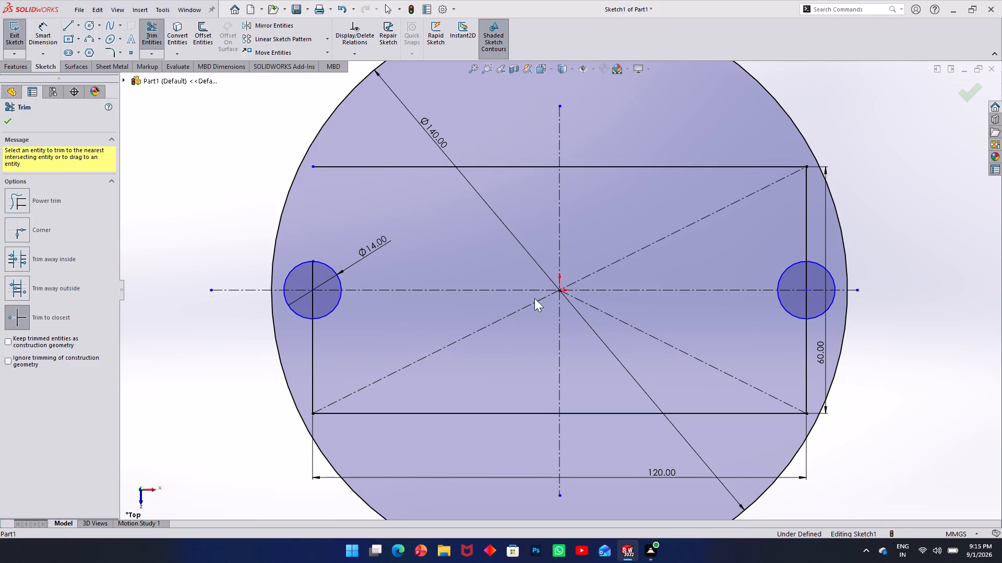
pyautogui.click(518, 285)
pyautogui.click(626, 251)
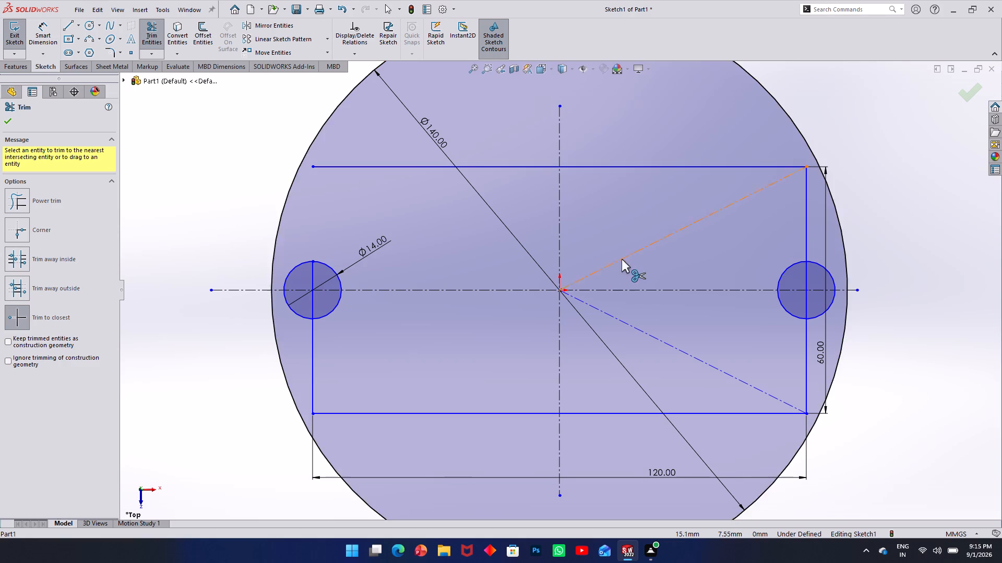
pyautogui.click(622, 259)
pyautogui.click(618, 319)
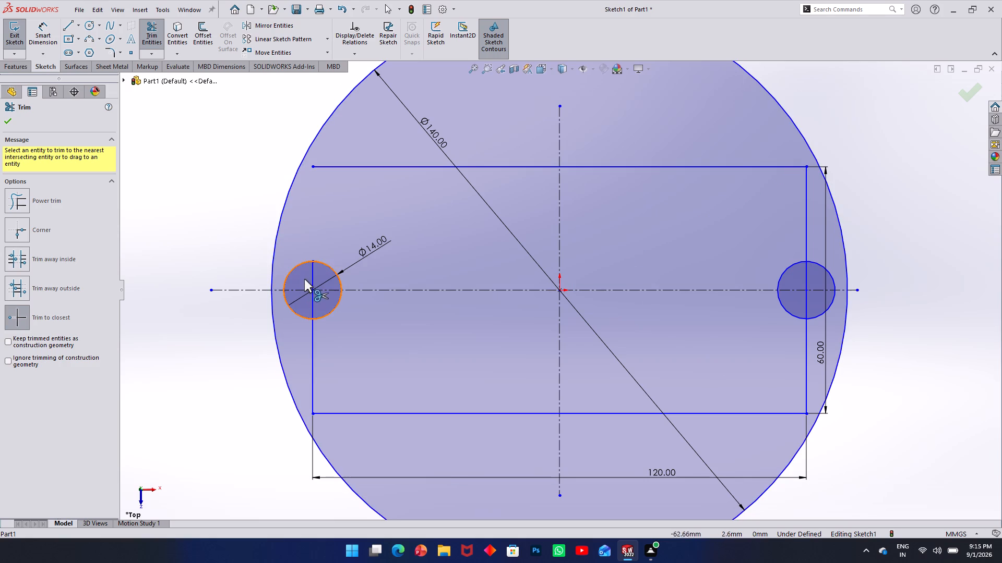
pyautogui.click(311, 274)
pyautogui.click(311, 304)
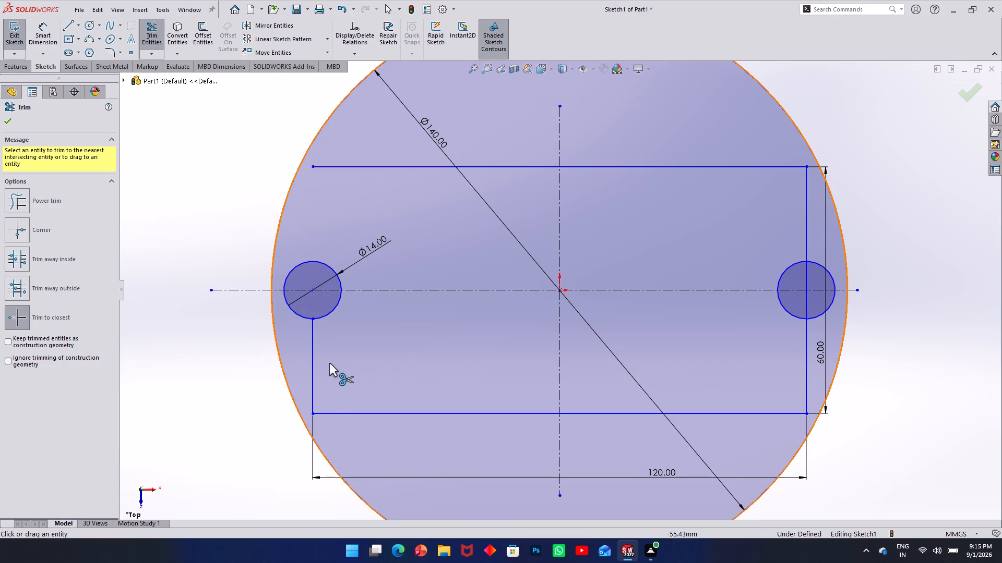
pyautogui.click(314, 364)
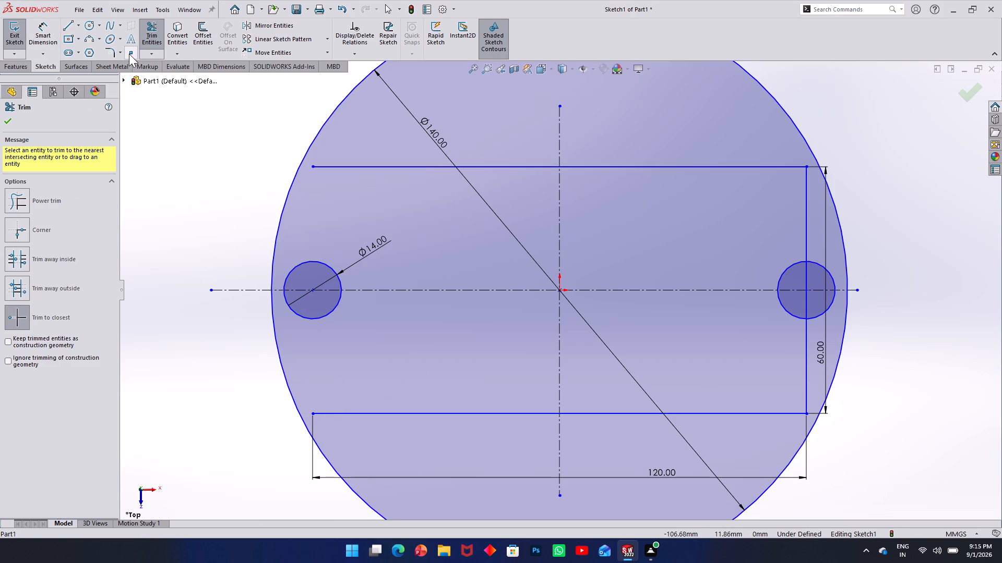
# Extend the left ends of the rectangle's upper and lower edges to the 140 mm circle.
pyautogui.click(153, 55)
pyautogui.click(158, 76)
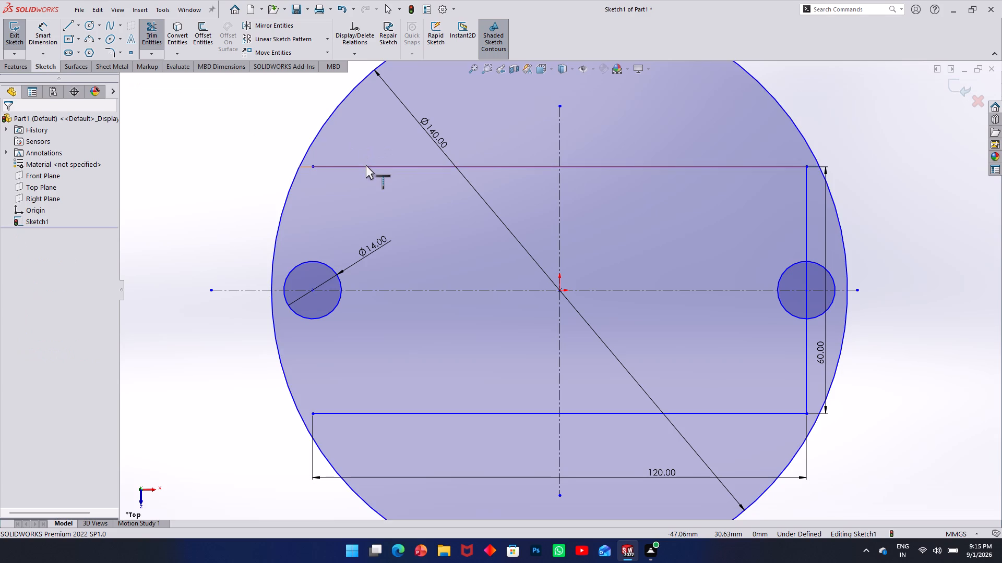
pyautogui.click(323, 163)
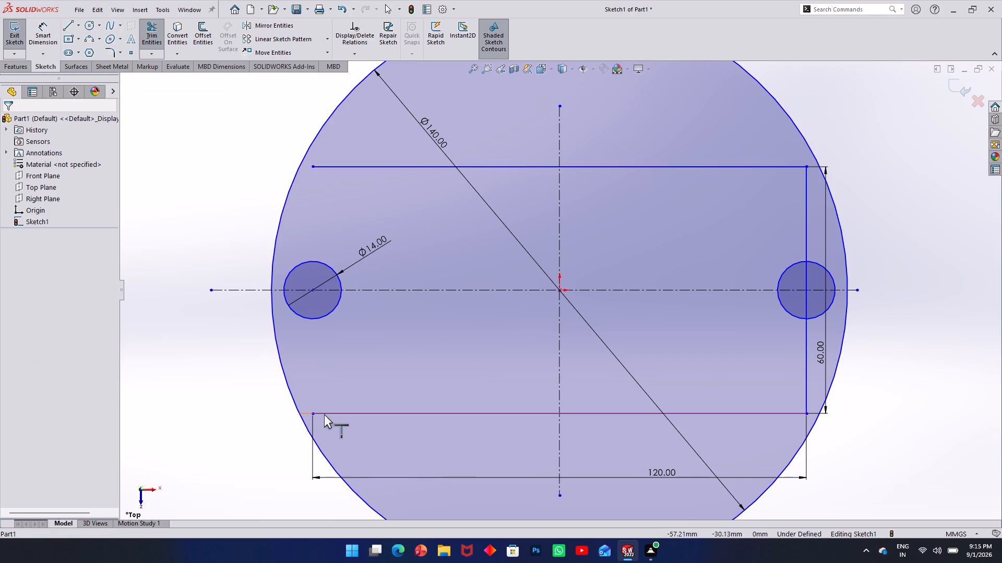
pyautogui.click(324, 414)
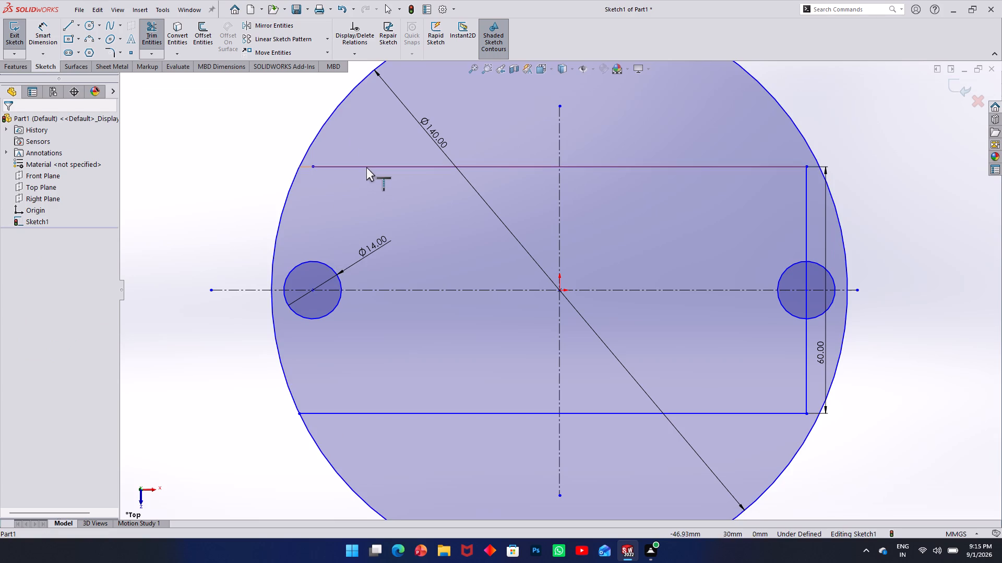
pyautogui.click(366, 167)
pyautogui.click(304, 212)
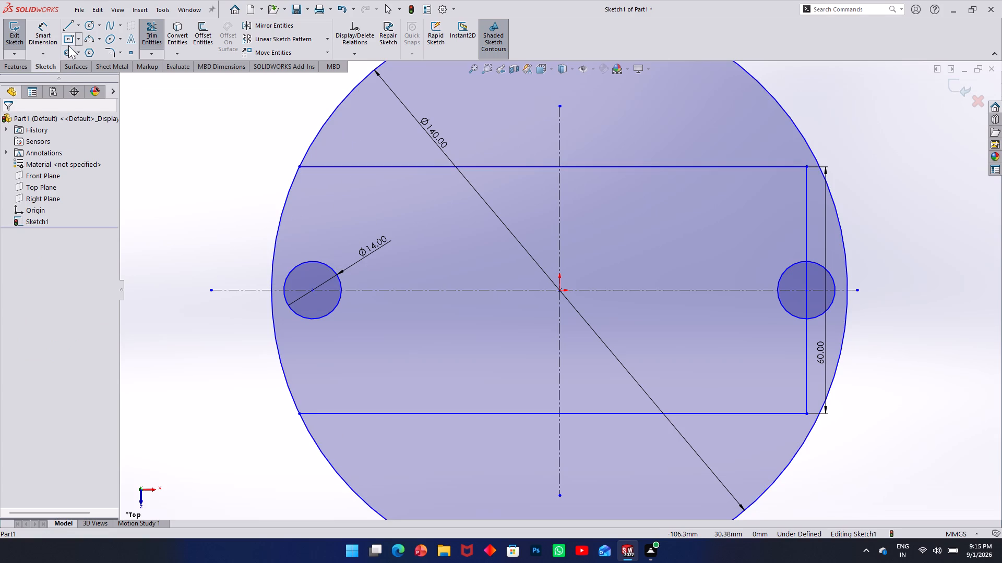
# Sketch a horizontal line about 33 mm long crossing the large circle's left side and make it tangent to the top of the left 14 mm circle.
pyautogui.click(68, 26)
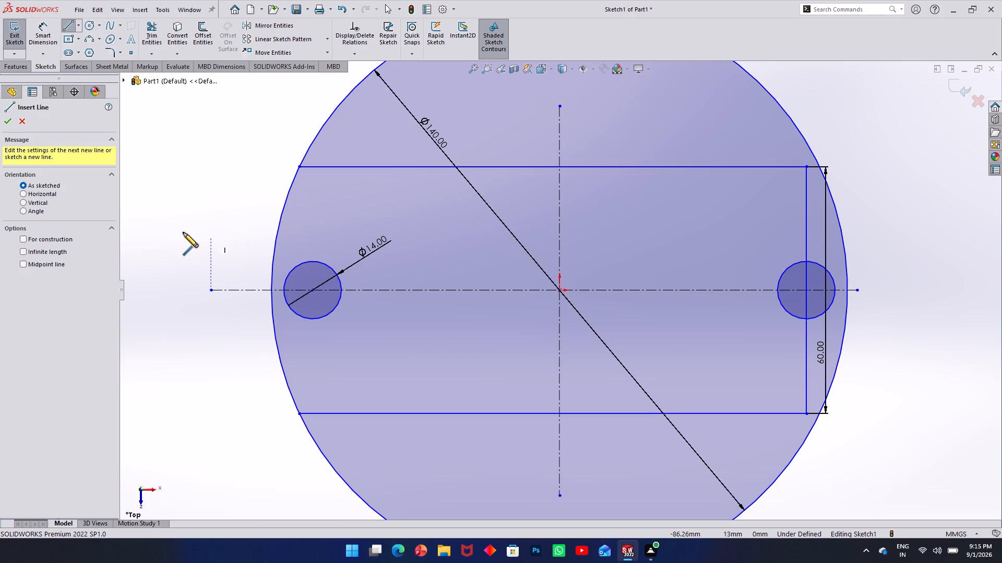
pyautogui.click(212, 249)
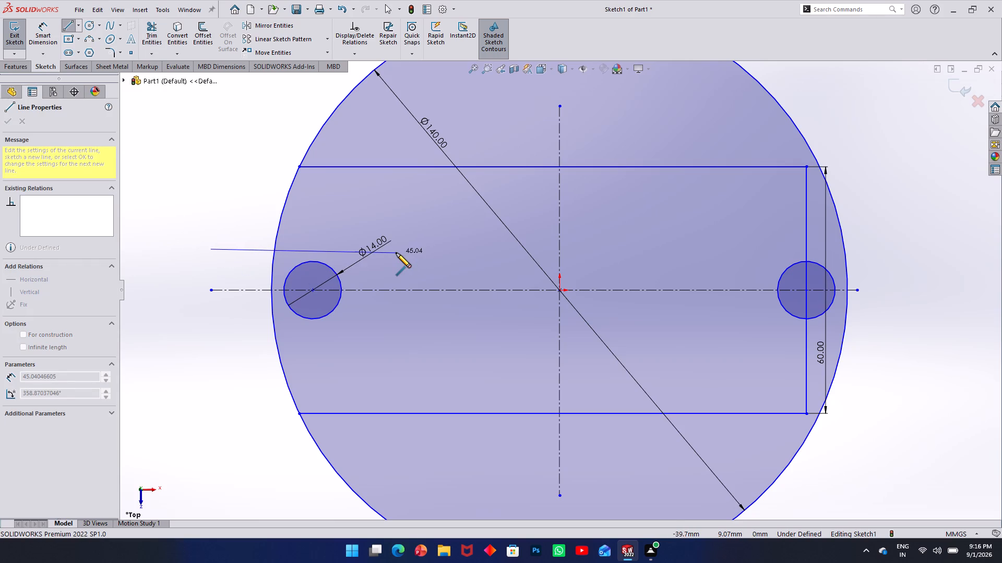
pyautogui.click(347, 249)
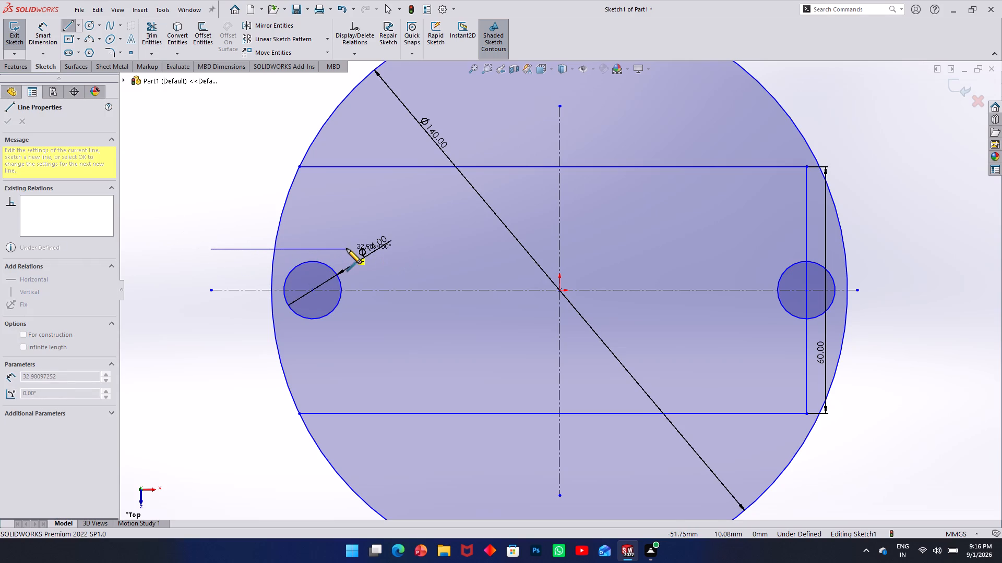
pyautogui.press('Escape')
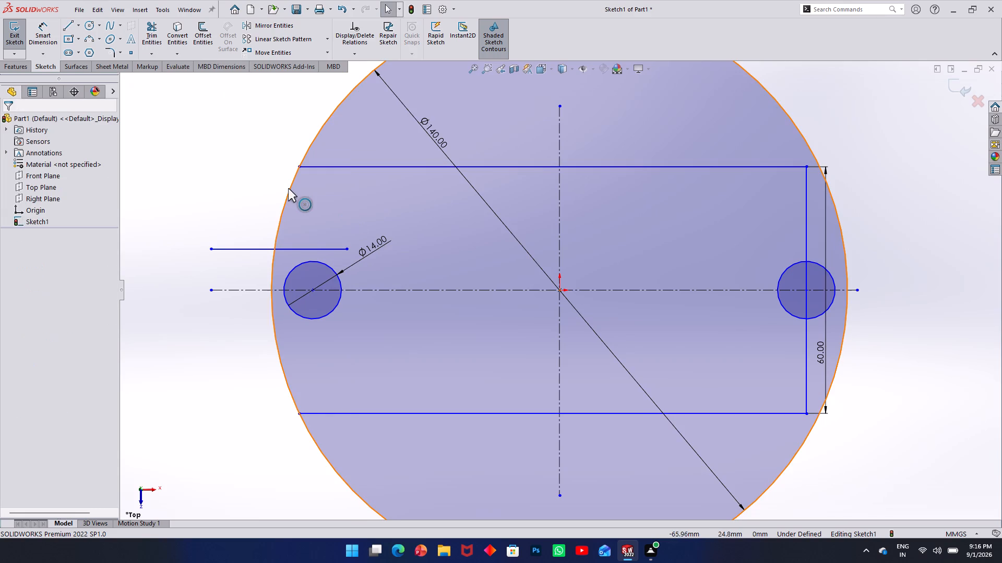
pyautogui.keyDown('ctrl'); pyautogui.click(315, 247); pyautogui.keyUp('ctrl')
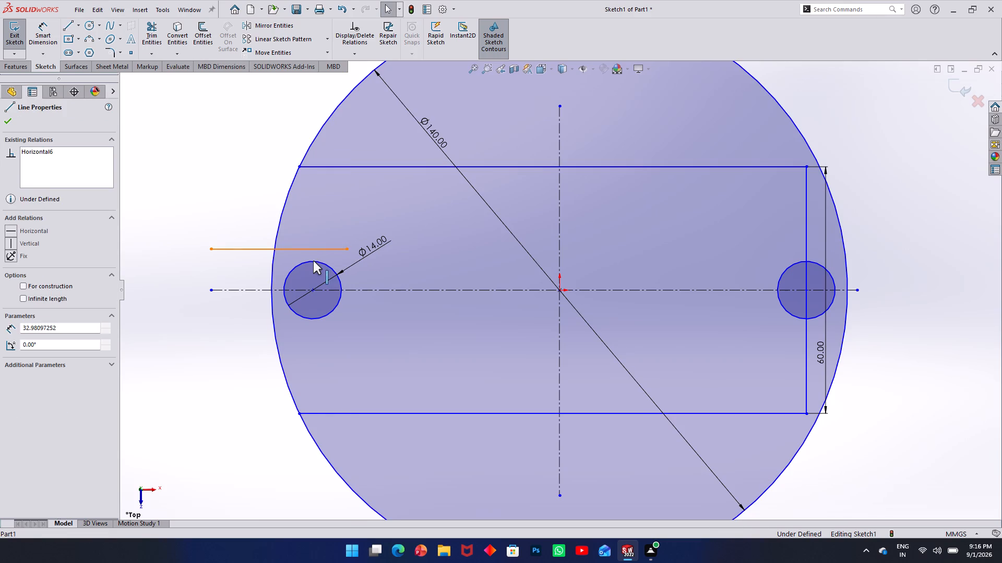
pyautogui.keyDown('ctrl'); pyautogui.click(314, 261); pyautogui.keyUp('ctrl')
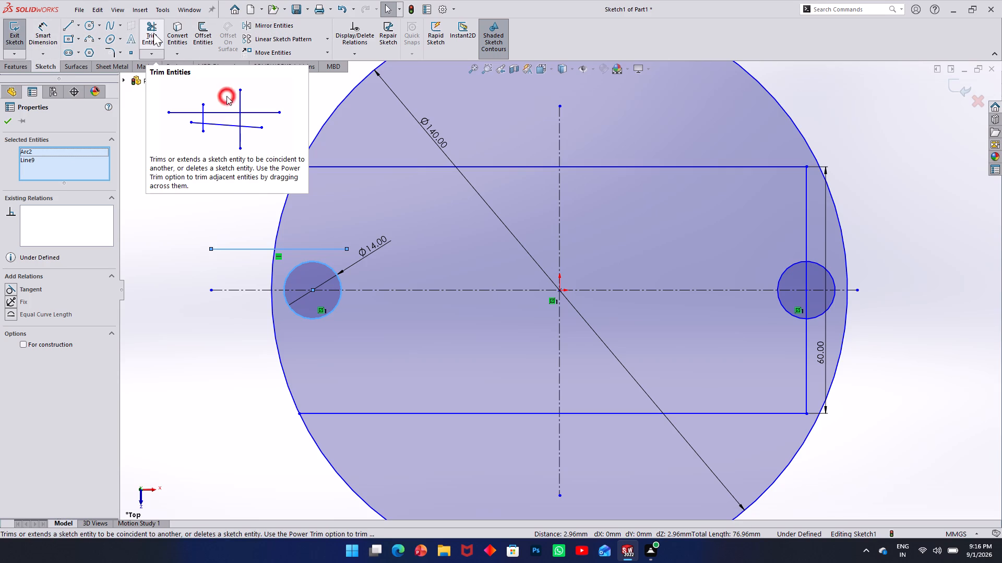
pyautogui.click(8, 288)
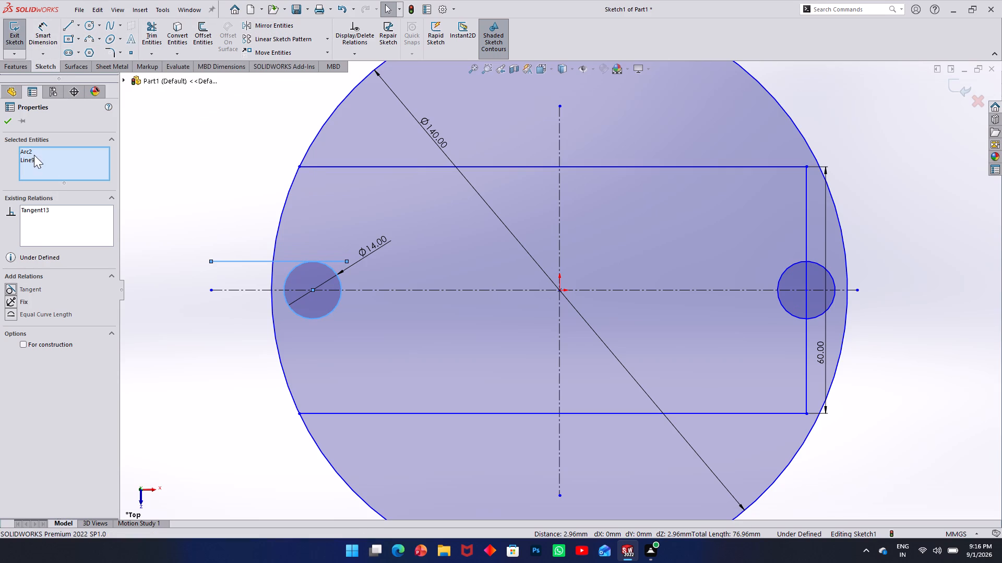
pyautogui.click(10, 119)
# Trim the tangent line to the span between the large circle and the tangent point, and remove the left small circle's upper-left arc.
pyautogui.click(146, 30)
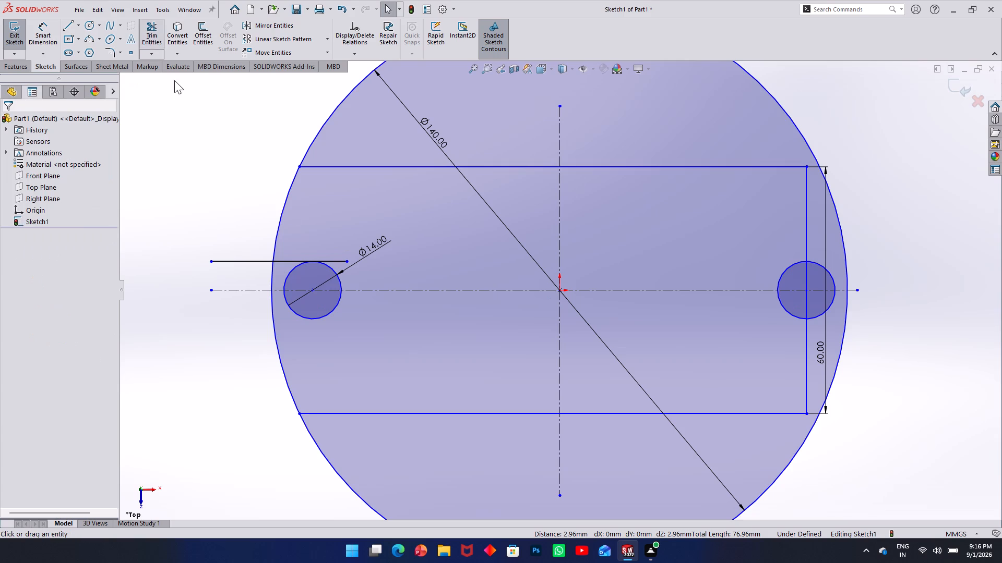
pyautogui.click(329, 261)
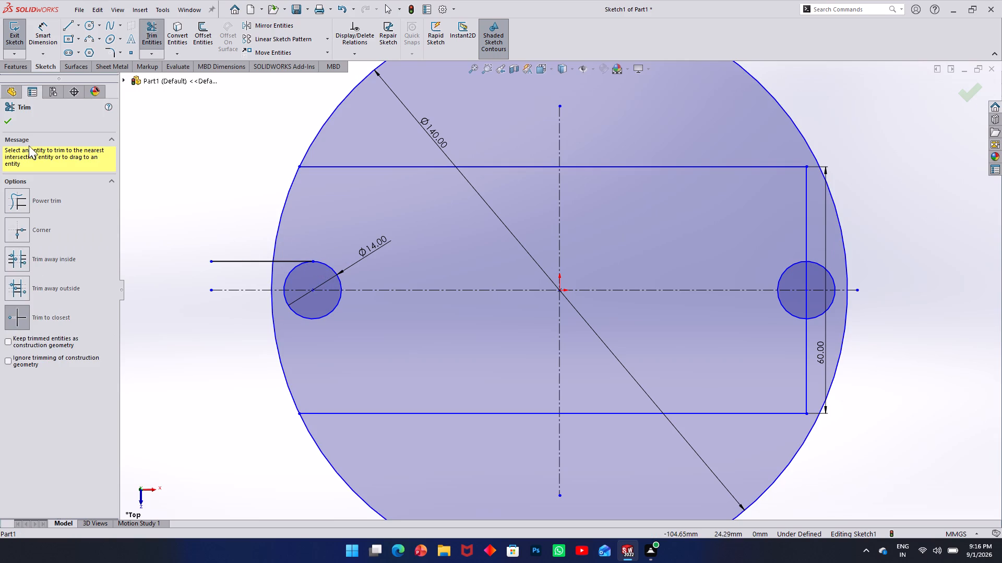
pyautogui.click(226, 261)
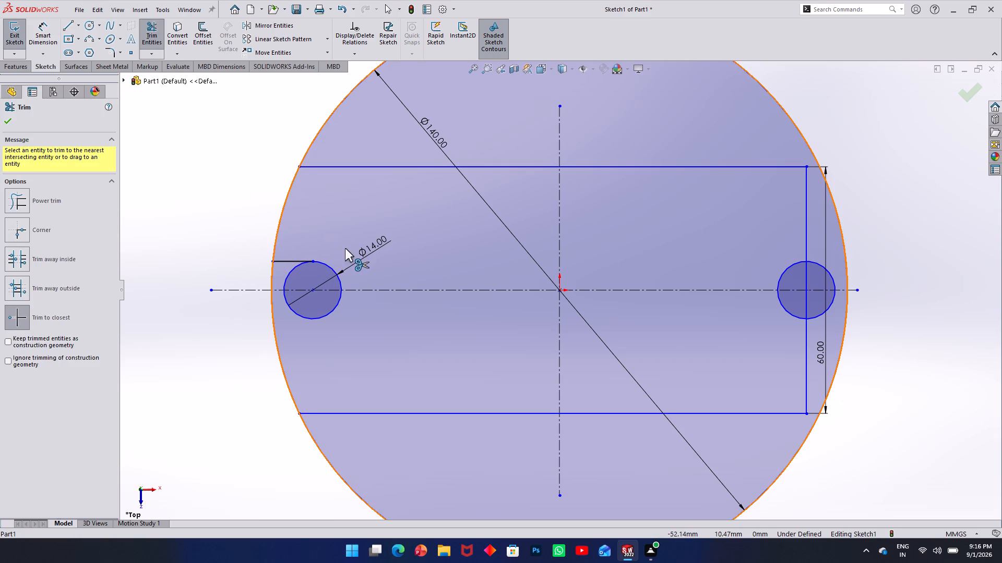
pyautogui.click(294, 268)
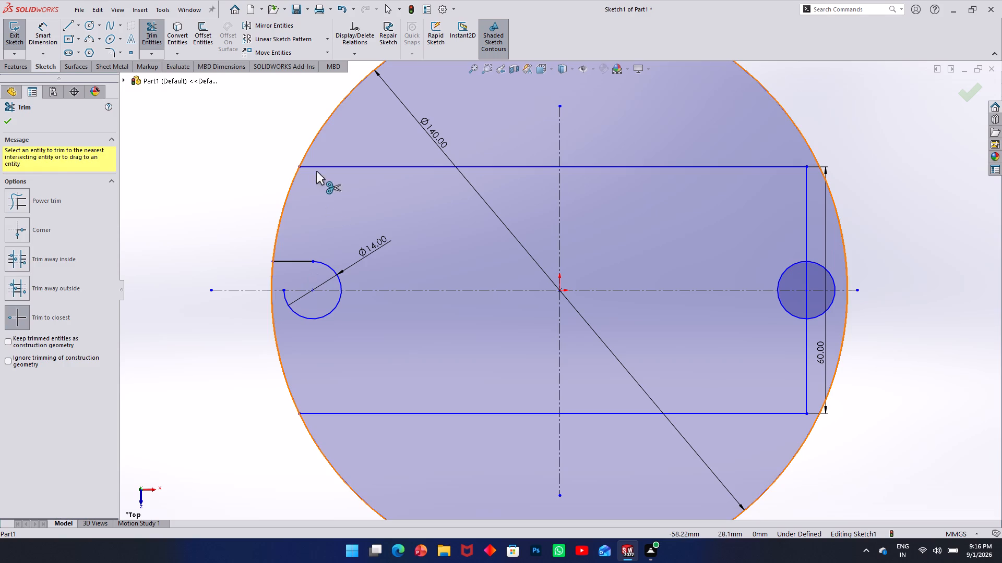
pyautogui.press('Escape')
pyautogui.press('Escape')
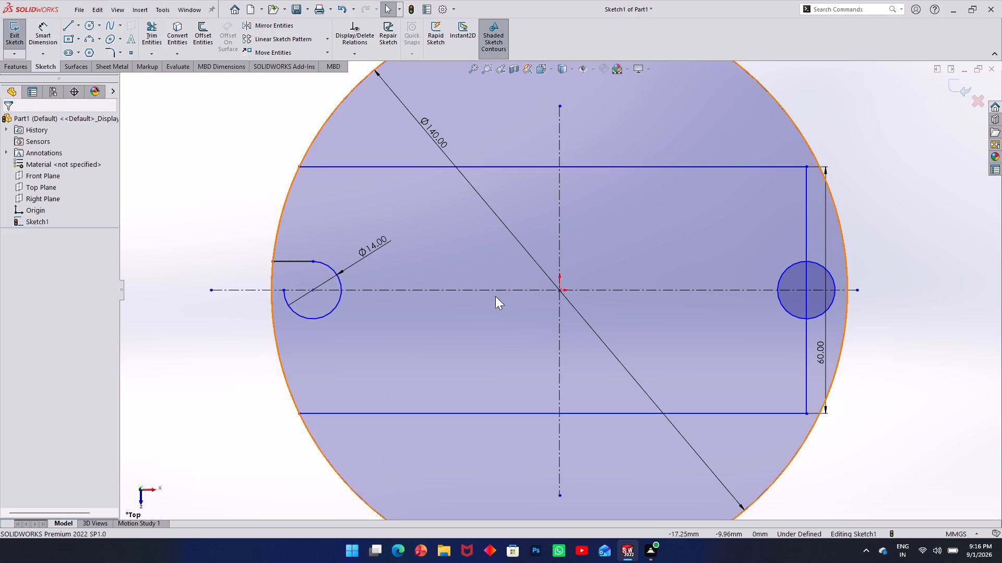
# Mirror the left slot's upper tangent line about the horizontal centerline.
pyautogui.click(245, 23)
pyautogui.click(291, 261)
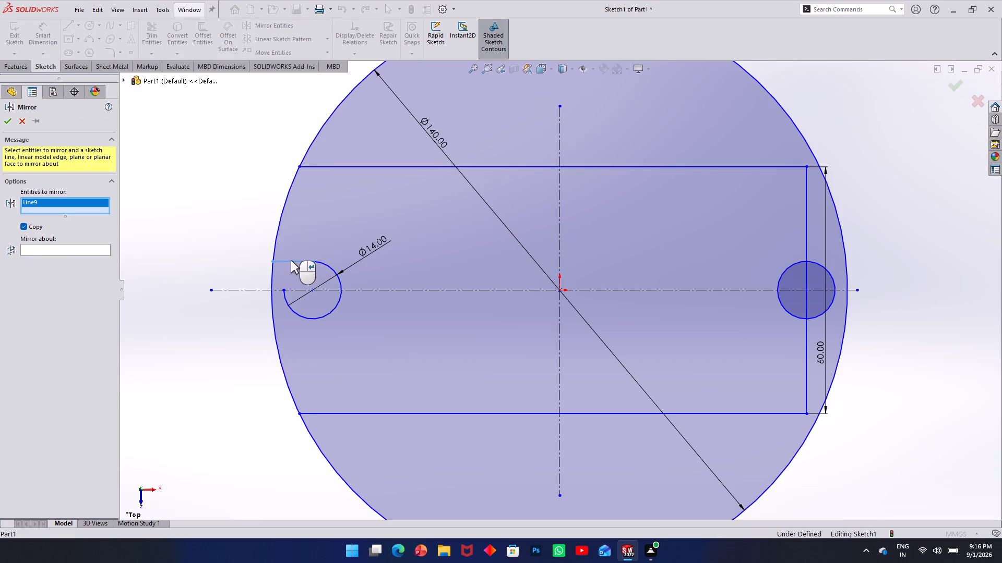
pyautogui.click(55, 249)
pyautogui.click(398, 291)
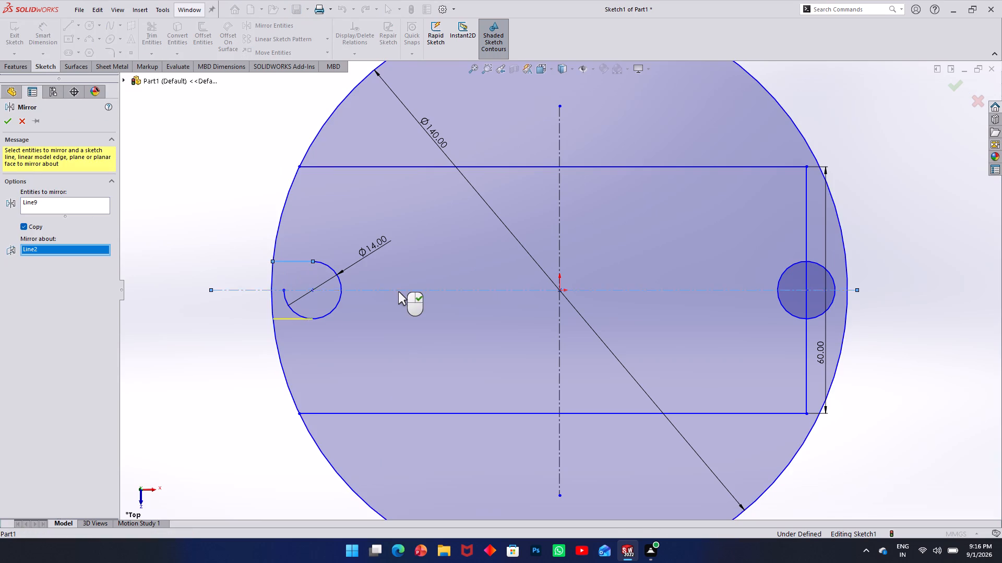
pyautogui.click(9, 122)
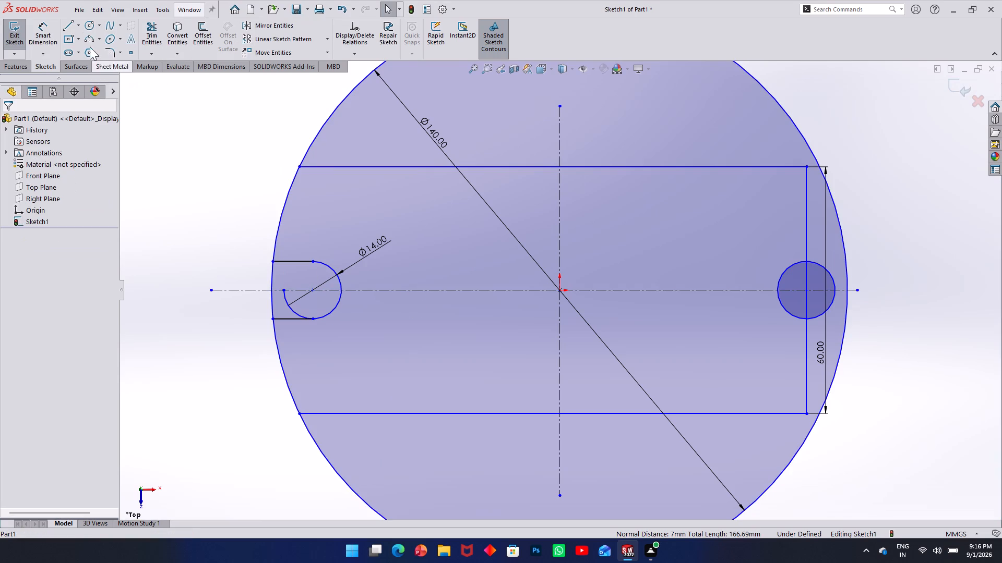
# Trim away the remaining lower-left arc of the left 14 mm circle.
pyautogui.click(143, 36)
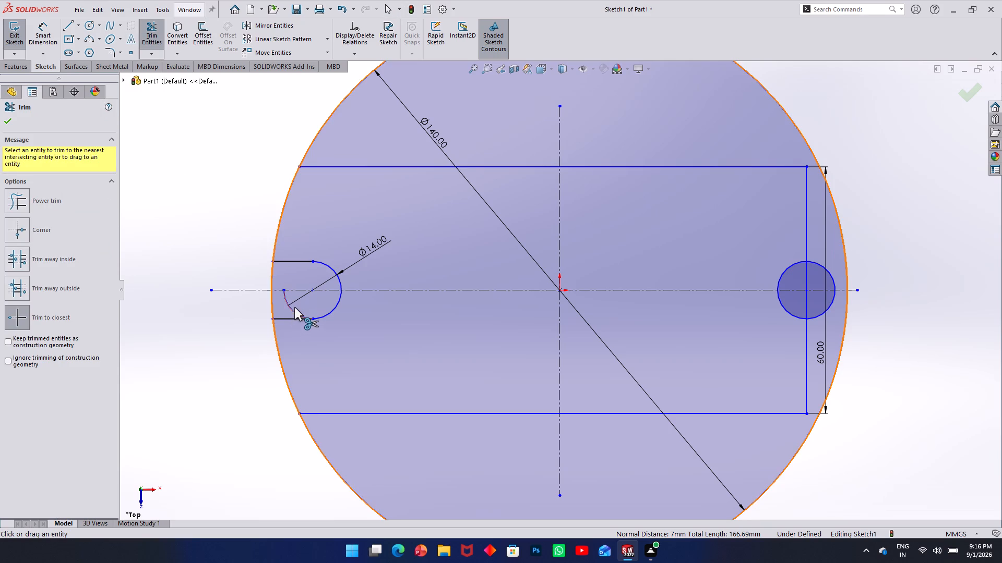
pyautogui.scroll(-3, 299, 303)
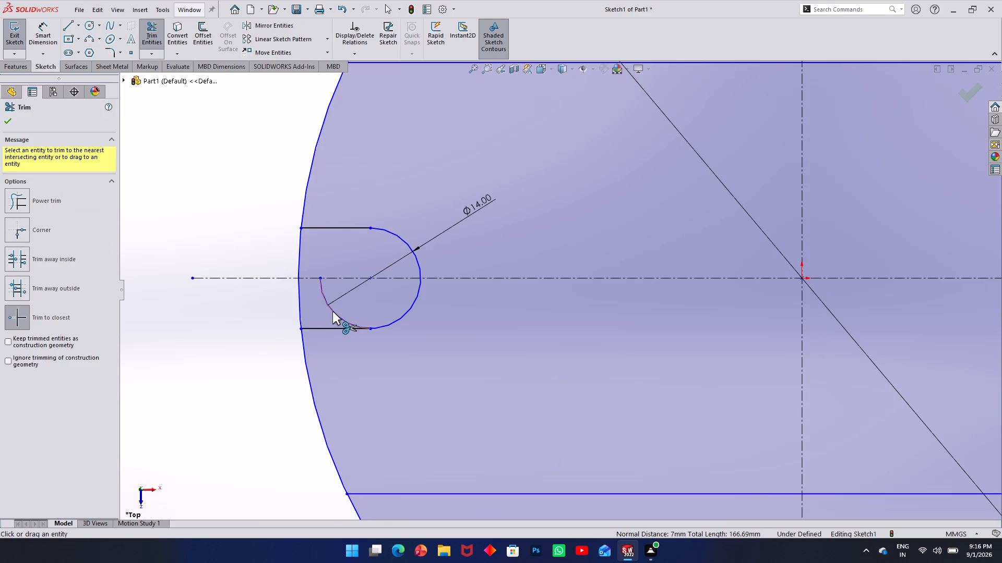
pyautogui.click(332, 311)
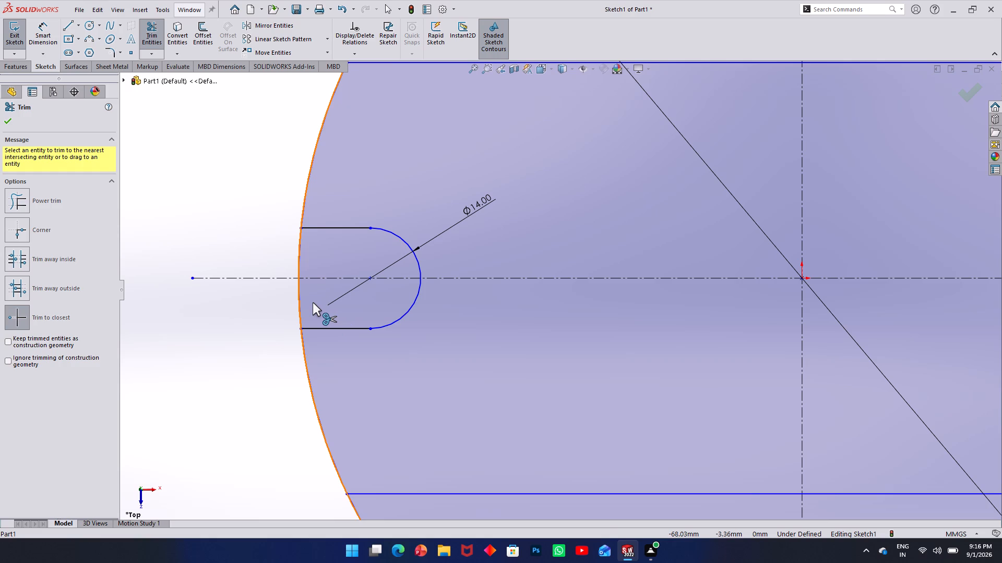
pyautogui.press('Escape')
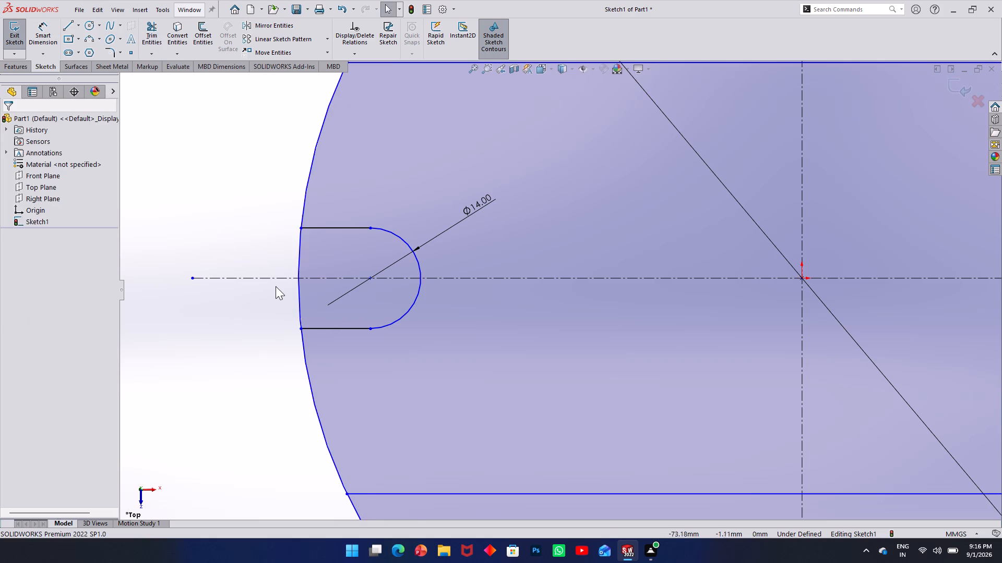
# Open the left slot by trimming both 140 mm circle segments between its upper and lower lines.
pyautogui.scroll(3, 276, 285)
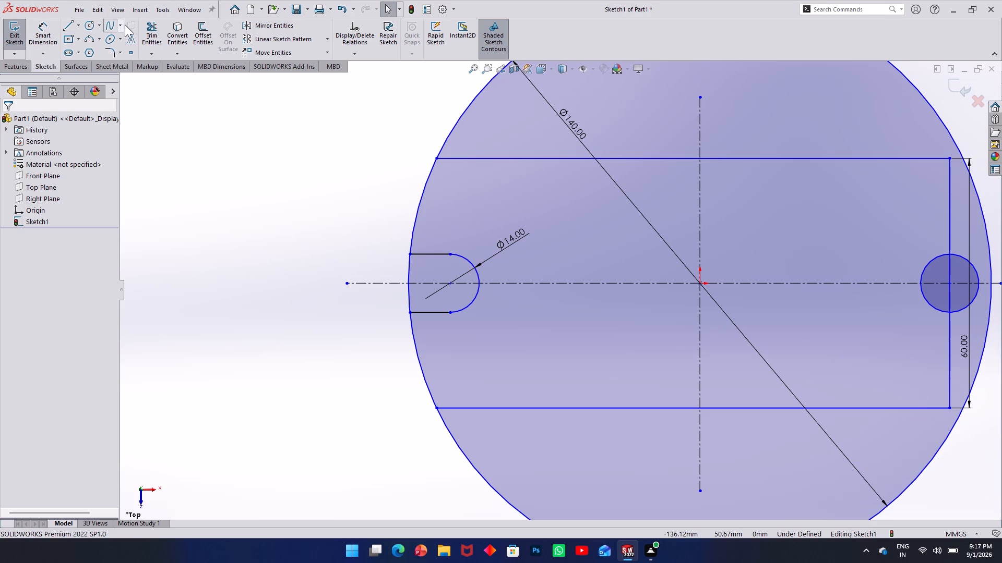
pyautogui.click(145, 29)
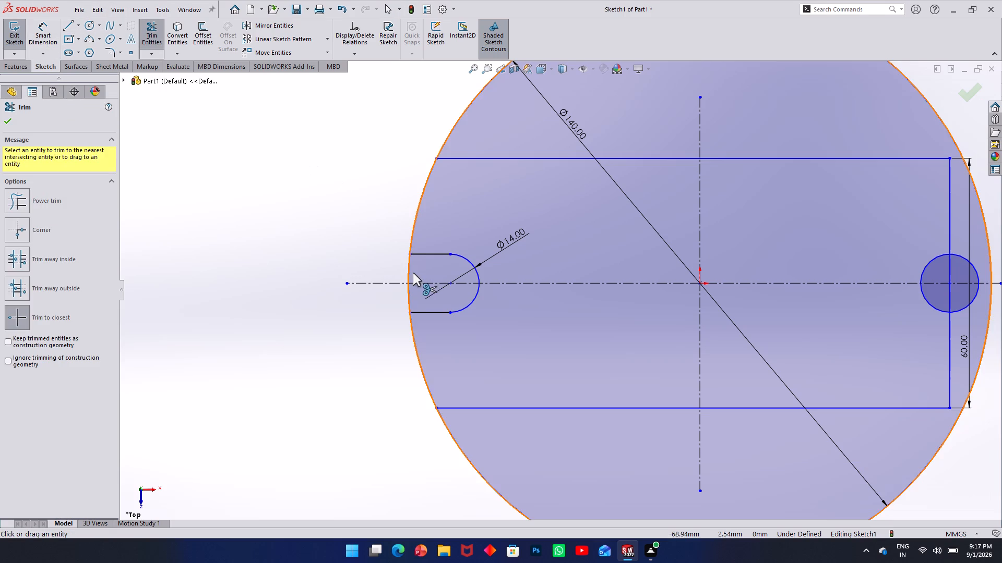
pyautogui.click(409, 271)
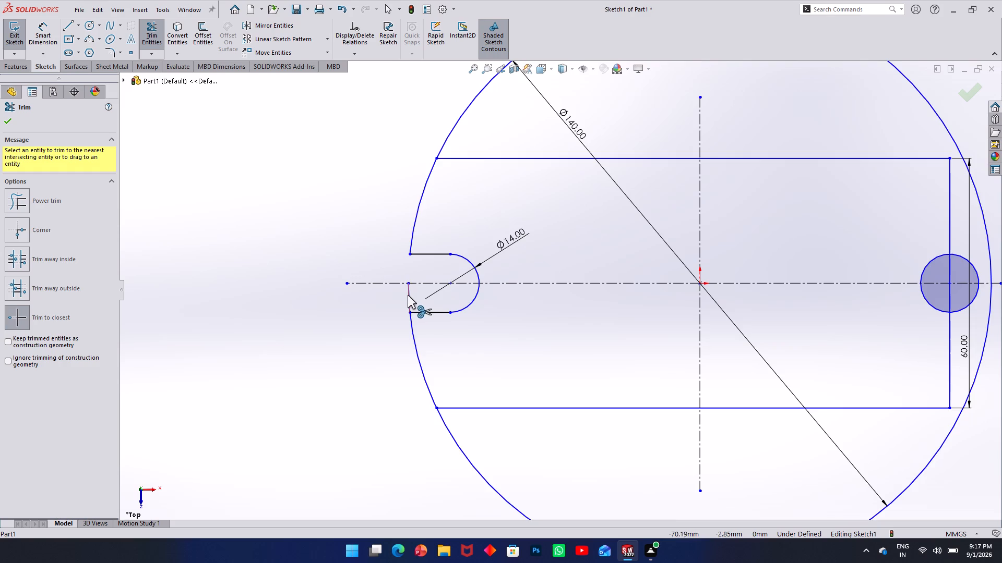
pyautogui.click(408, 295)
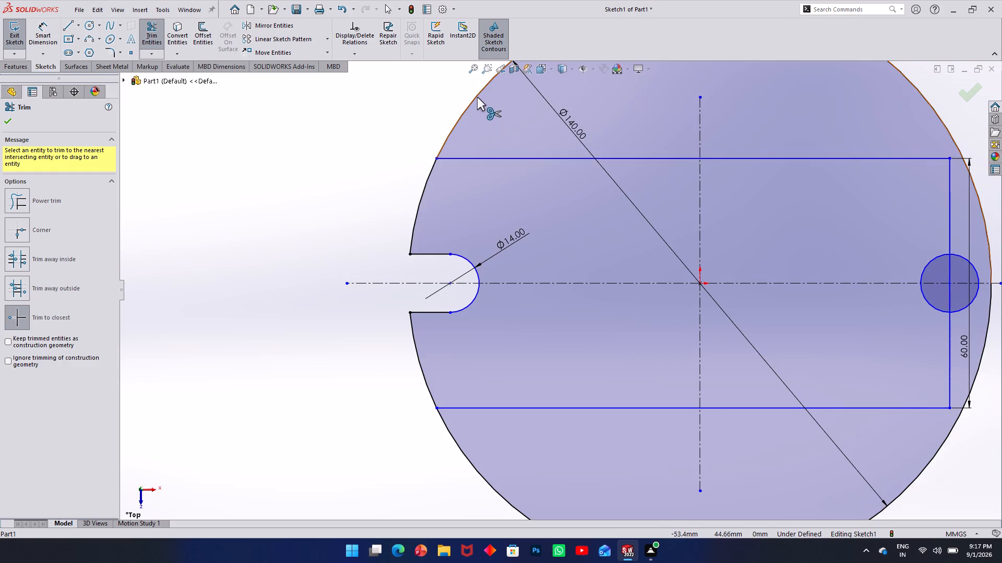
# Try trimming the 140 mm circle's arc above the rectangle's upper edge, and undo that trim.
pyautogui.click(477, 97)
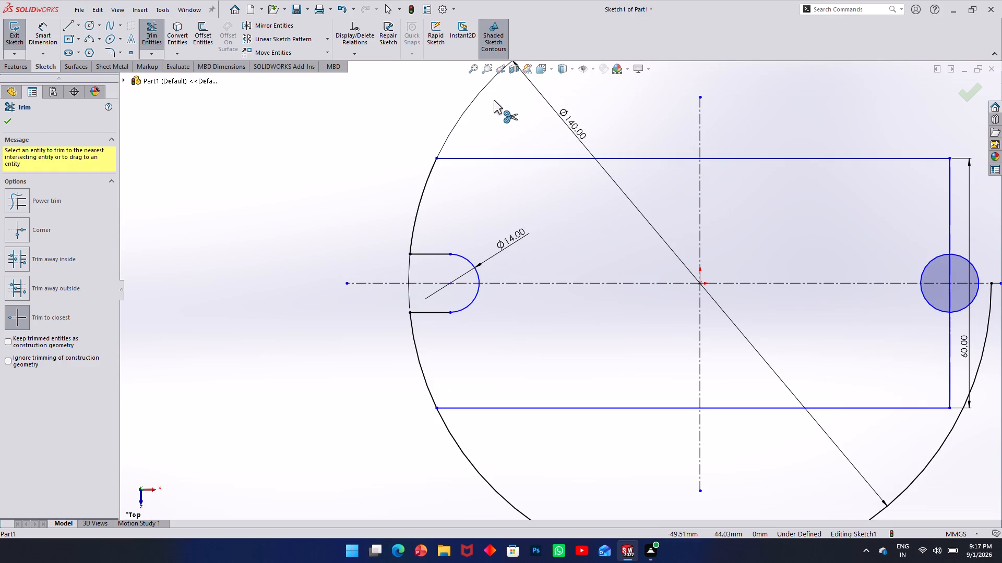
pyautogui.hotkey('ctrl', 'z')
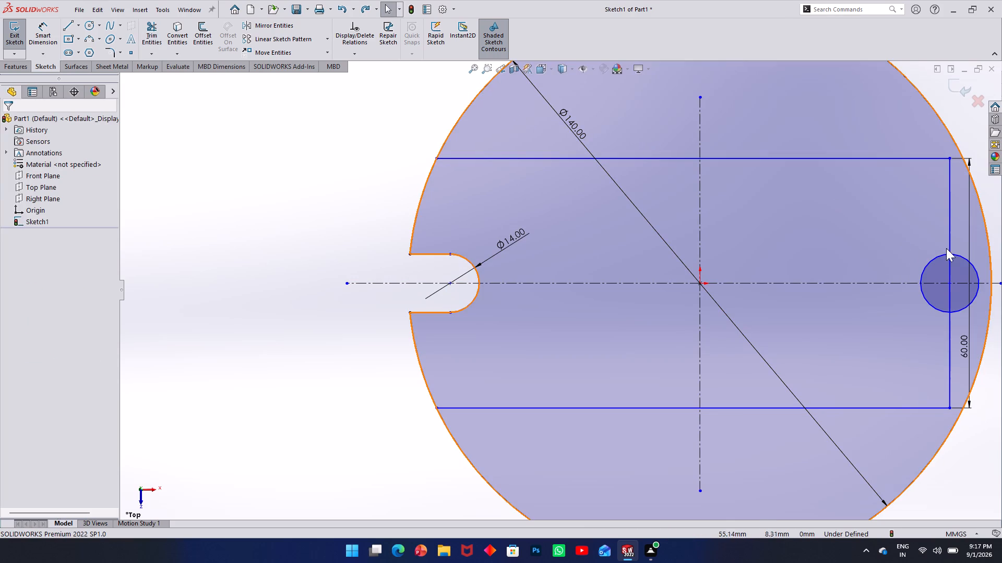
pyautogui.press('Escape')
# Trim away the rectangle's entire right edge, including the part inside the right 14 mm circle.
pyautogui.scroll(3, 885, 214)
pyautogui.scroll(-5, 883, 213)
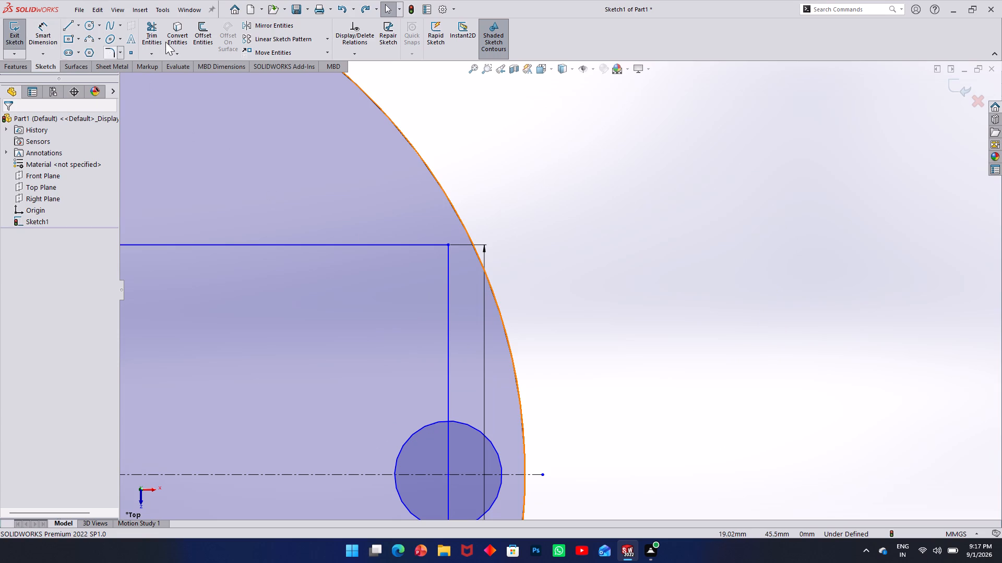
pyautogui.click(161, 28)
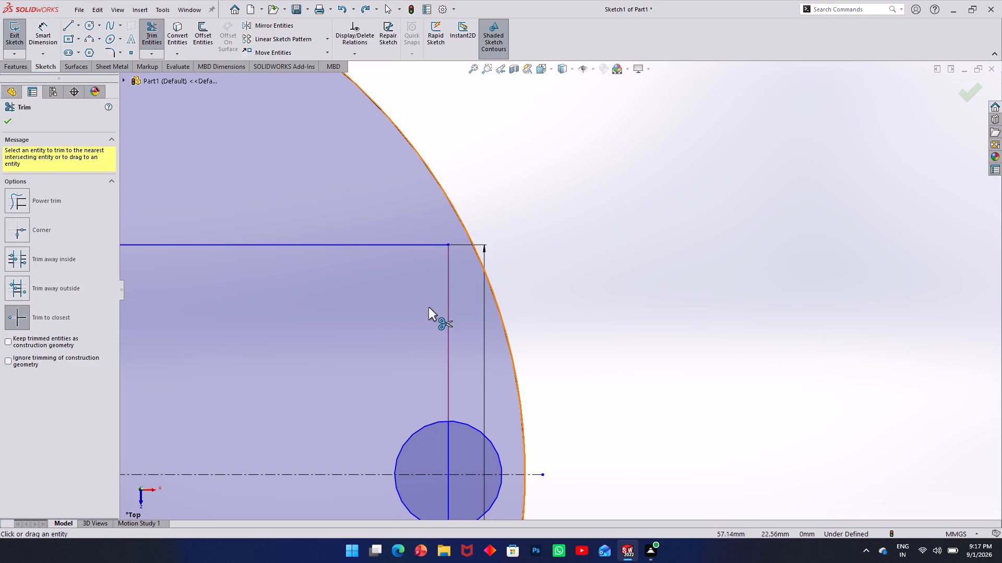
pyautogui.click(446, 325)
pyautogui.scroll(8, 443, 319)
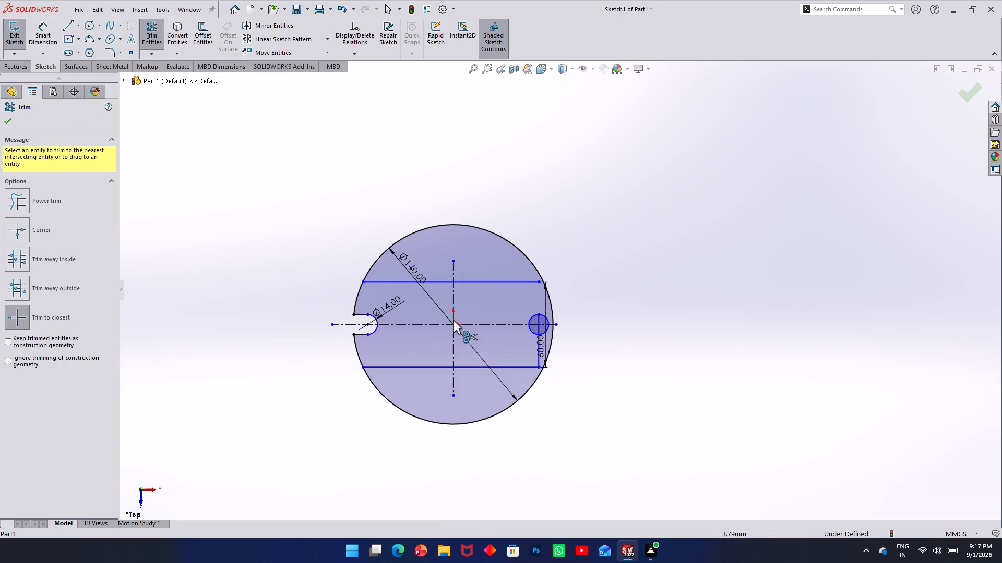
pyautogui.scroll(-8, 478, 345)
pyautogui.click(657, 356)
pyautogui.scroll(1, 664, 208)
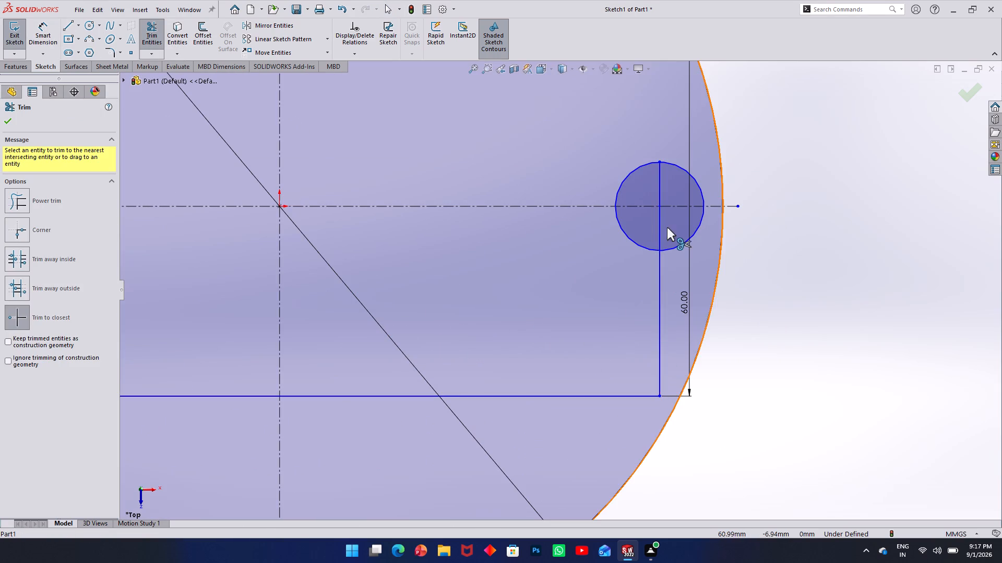
pyautogui.scroll(-8, 663, 209)
pyautogui.click(469, 369)
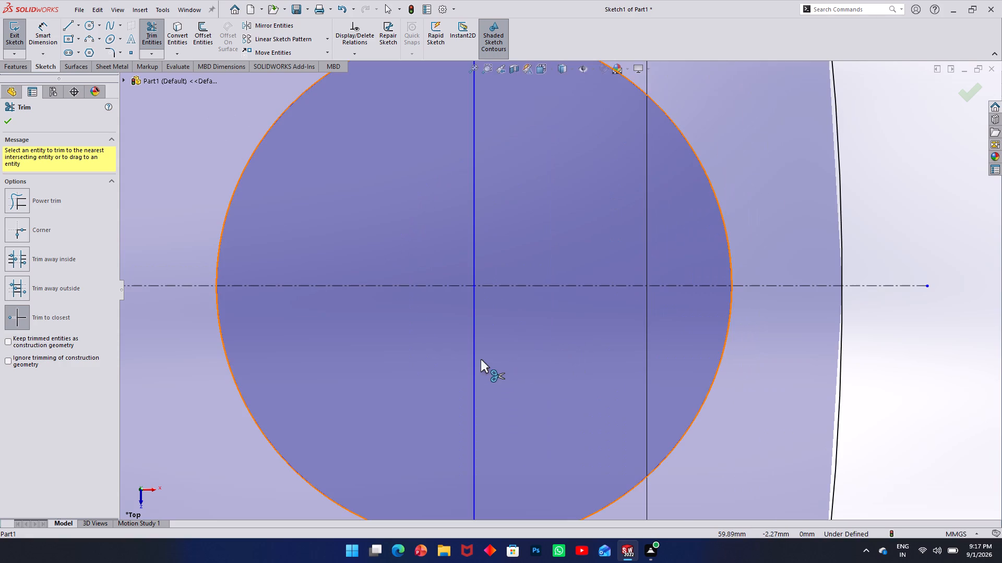
pyautogui.click(475, 224)
pyautogui.click(473, 360)
pyautogui.scroll(3, 473, 348)
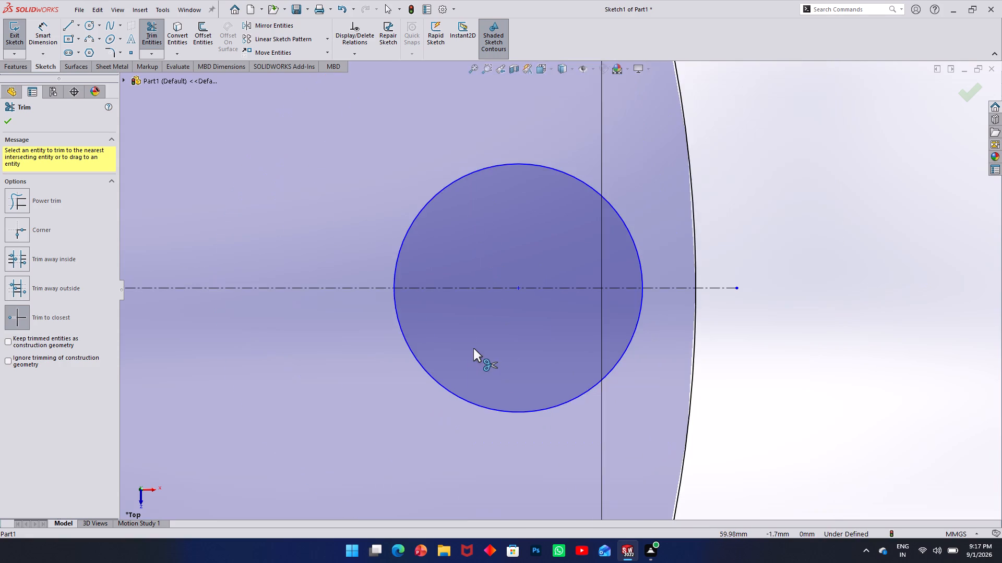
pyautogui.scroll(11, 473, 348)
pyautogui.scroll(-1, 90, 241)
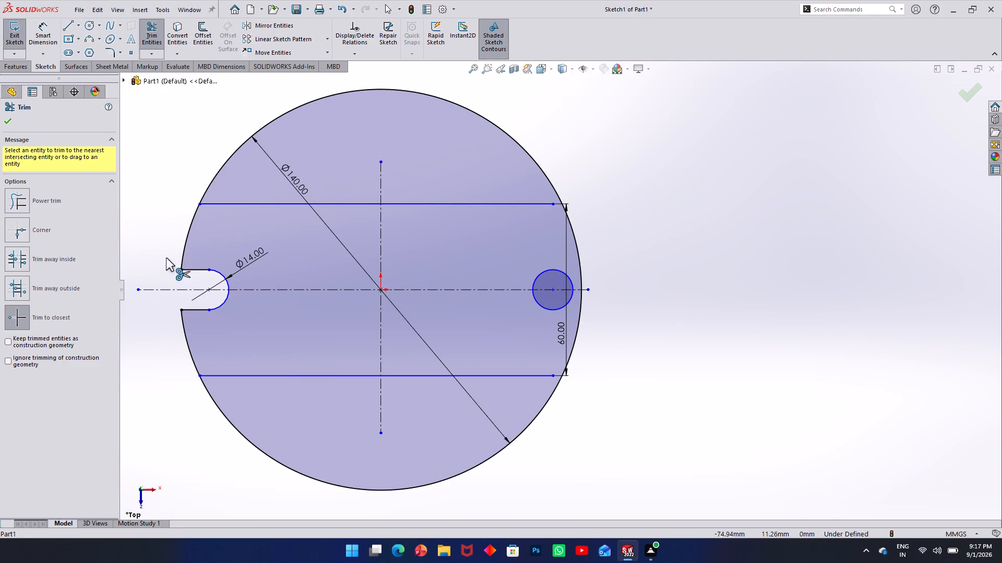
pyautogui.press('Escape')
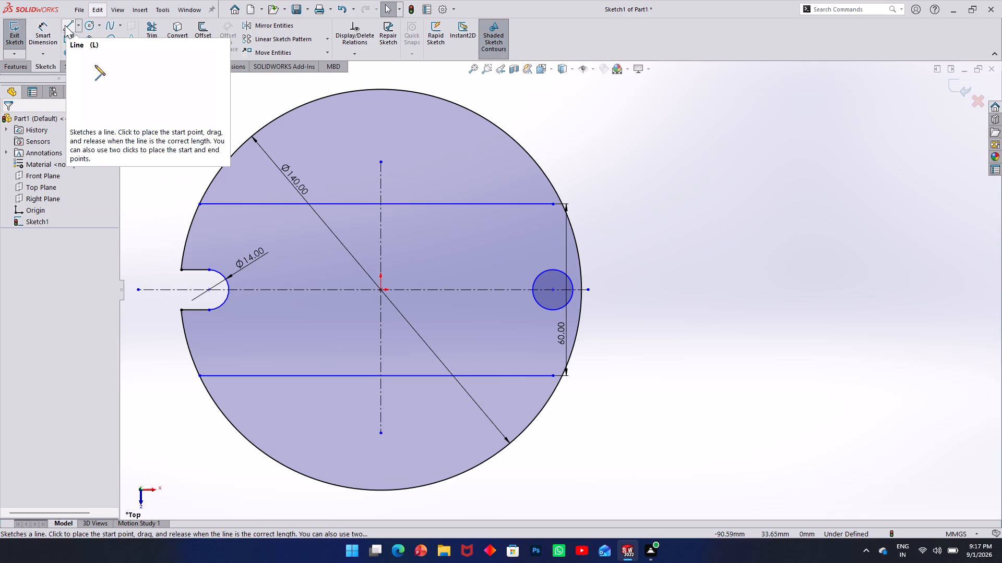
# Extend the right ends of the rectangle's upper and lower edges to the 140 mm circle.
pyautogui.scroll(-7, 577, 214)
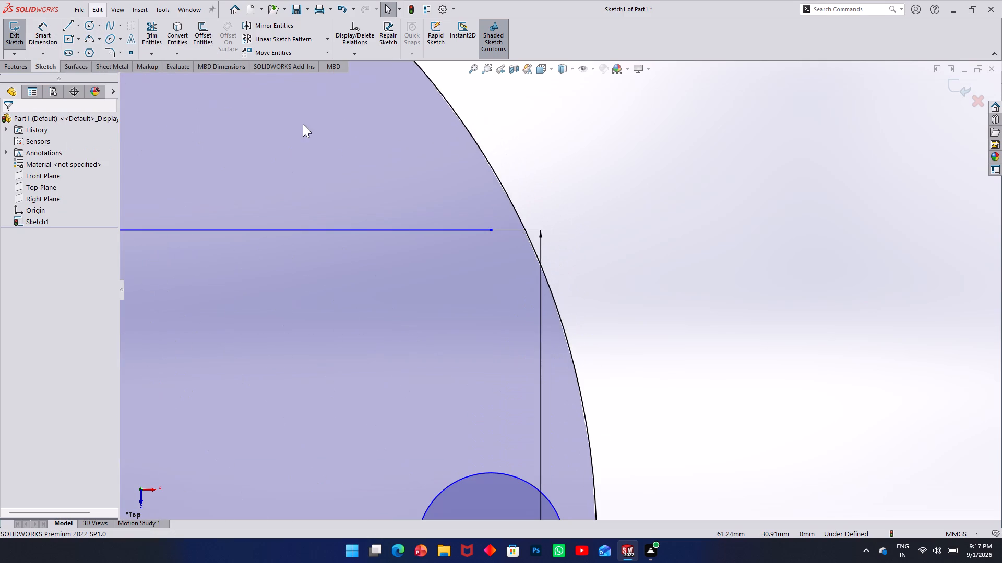
pyautogui.click(155, 50)
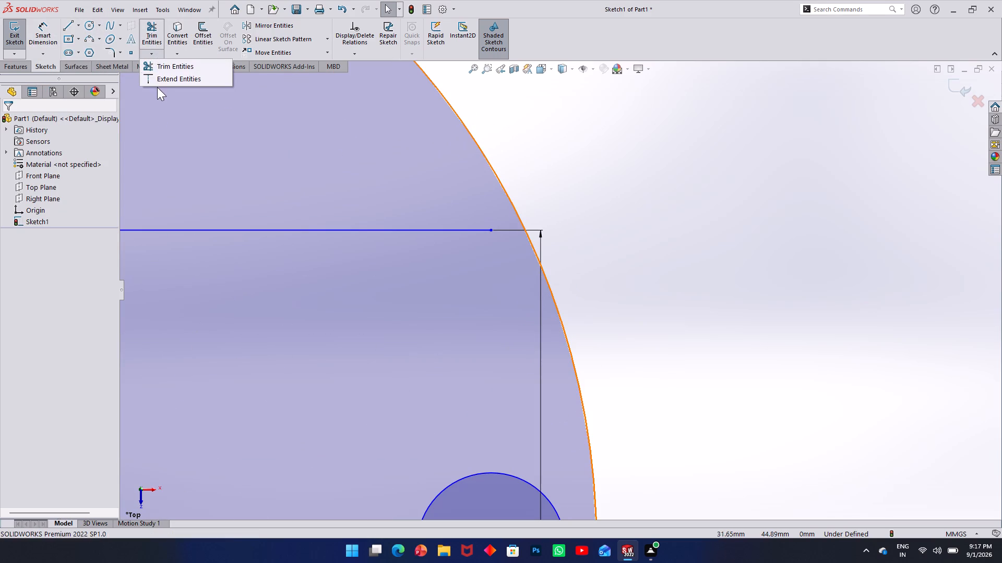
pyautogui.click(164, 78)
pyautogui.click(470, 231)
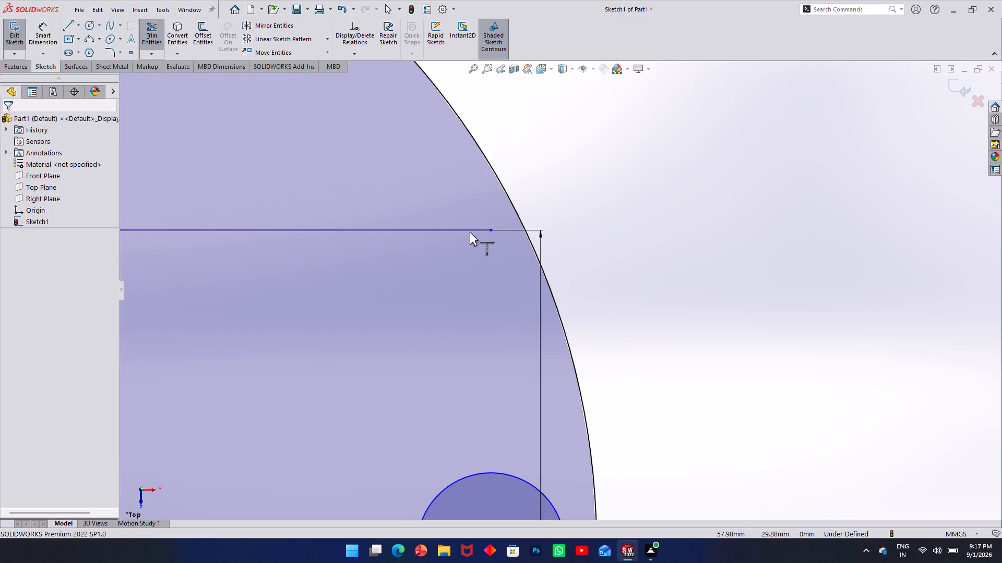
pyautogui.scroll(9, 511, 273)
pyautogui.scroll(-5, 560, 318)
pyautogui.scroll(3, 544, 389)
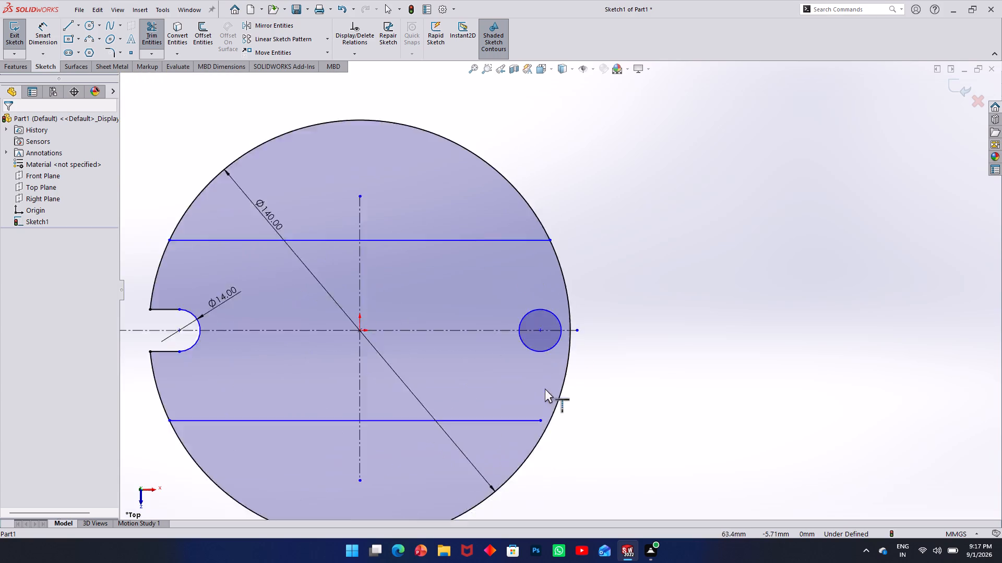
pyautogui.scroll(3, 545, 388)
pyautogui.scroll(-8, 545, 388)
pyautogui.click(533, 291)
pyautogui.scroll(1, 533, 292)
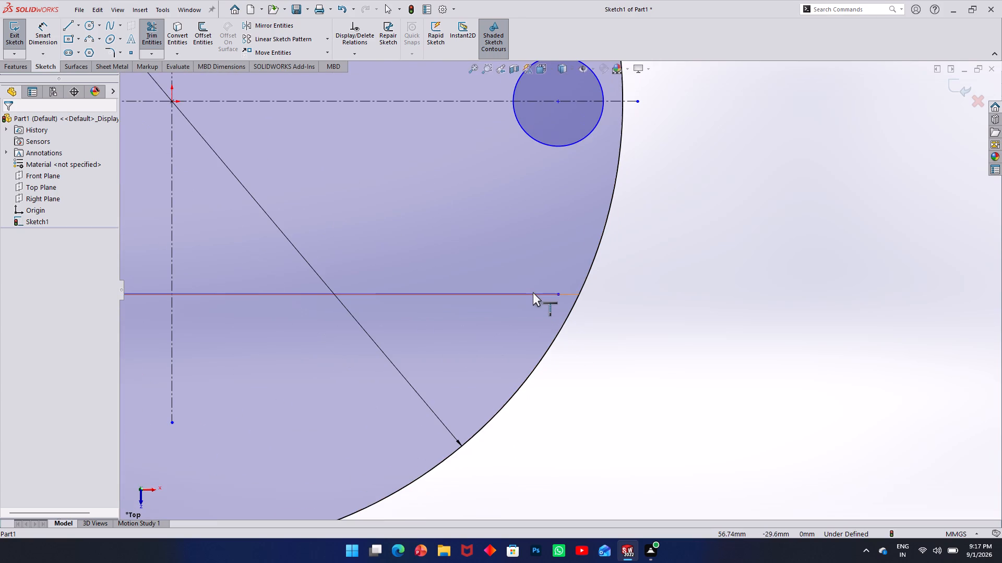
pyautogui.scroll(2, 533, 292)
pyautogui.click(540, 291)
pyautogui.scroll(6, 544, 269)
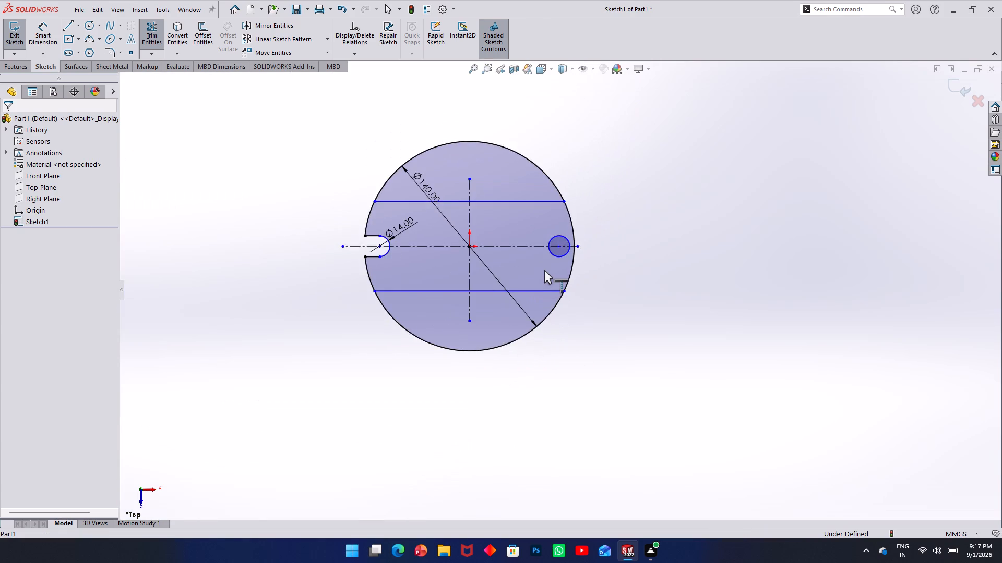
# Trim away the entire right 14 mm circle, removing its upper and lower halves.
pyautogui.scroll(-3, 544, 270)
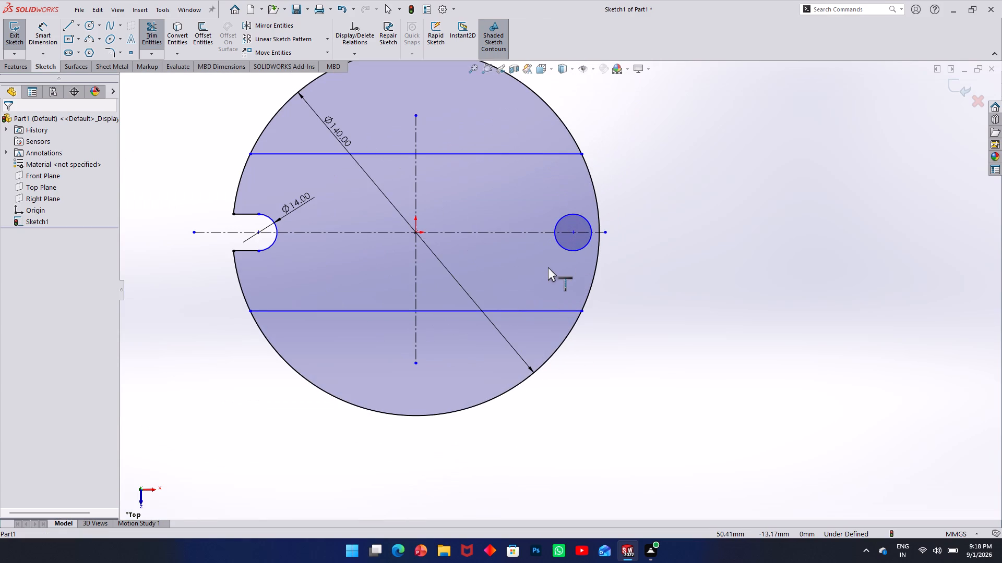
pyautogui.scroll(-1, 548, 266)
pyautogui.click(565, 209)
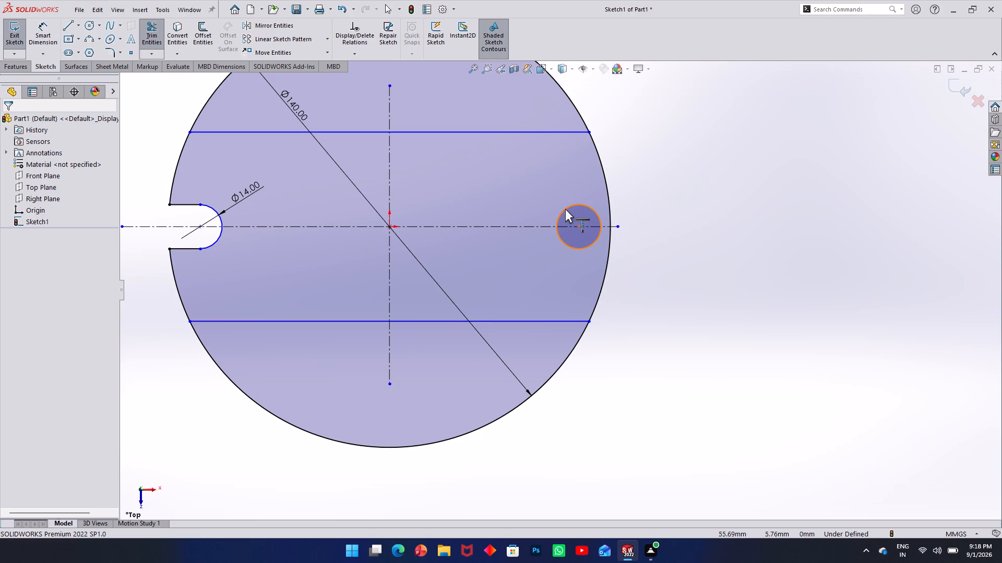
pyautogui.click(568, 210)
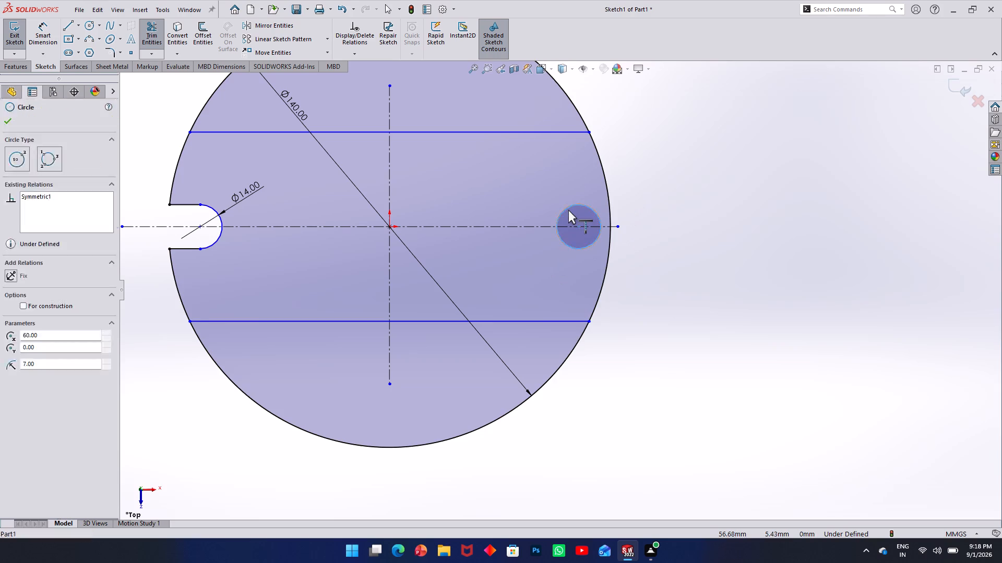
pyautogui.press('Escape')
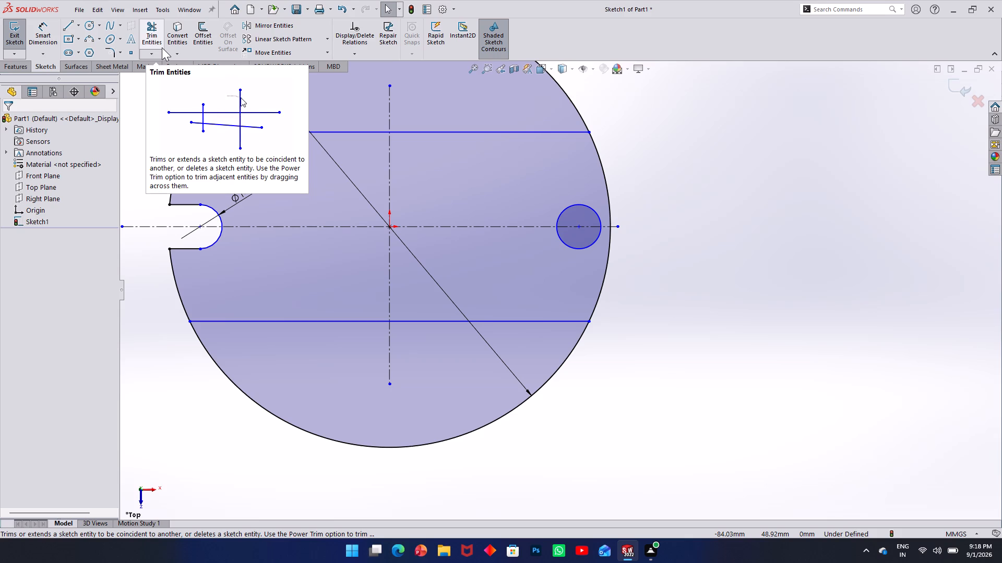
pyautogui.click(154, 35)
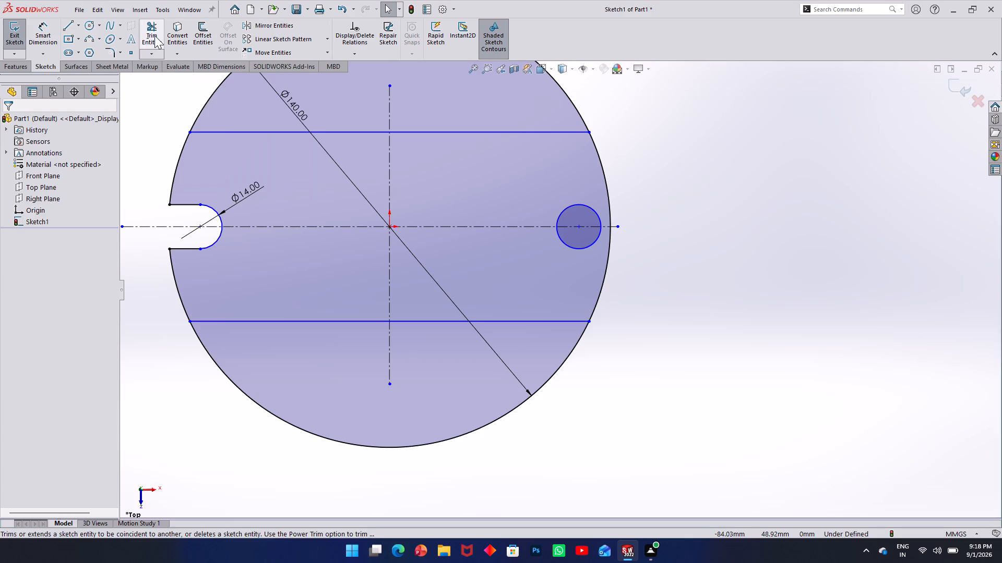
pyautogui.click(577, 206)
pyautogui.tripleClick(576, 210)
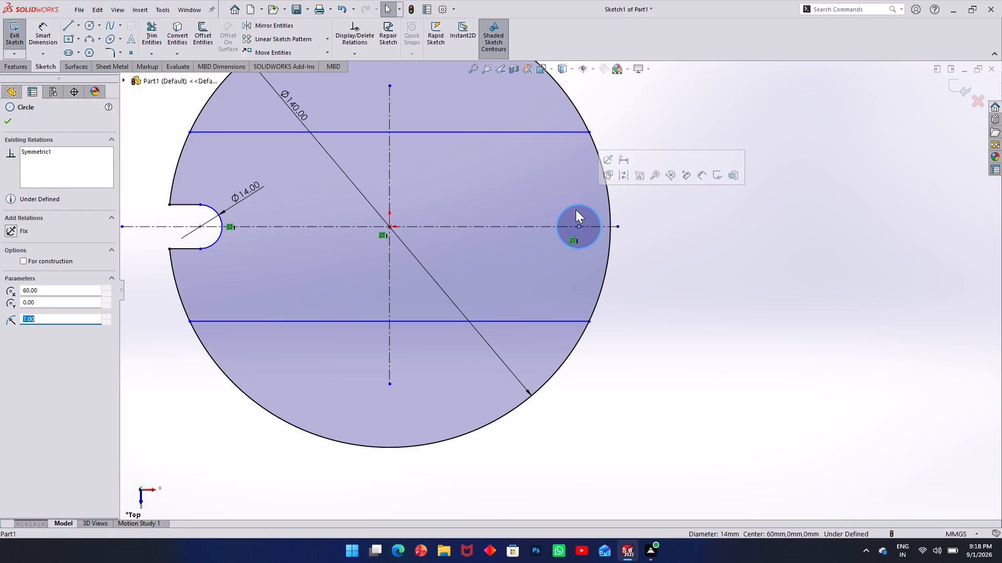
pyautogui.doubleClick(575, 209)
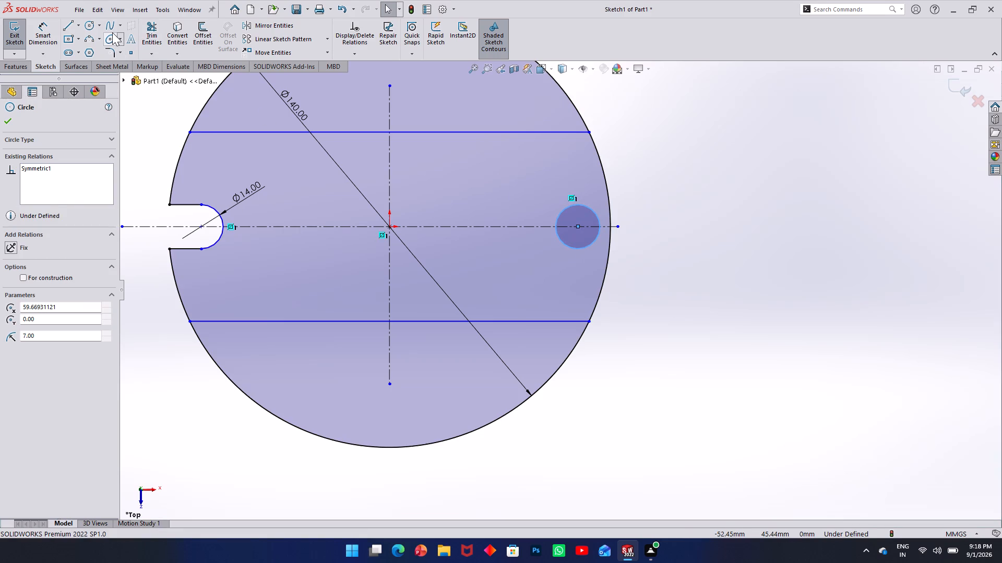
pyautogui.click(148, 26)
pyautogui.click(566, 210)
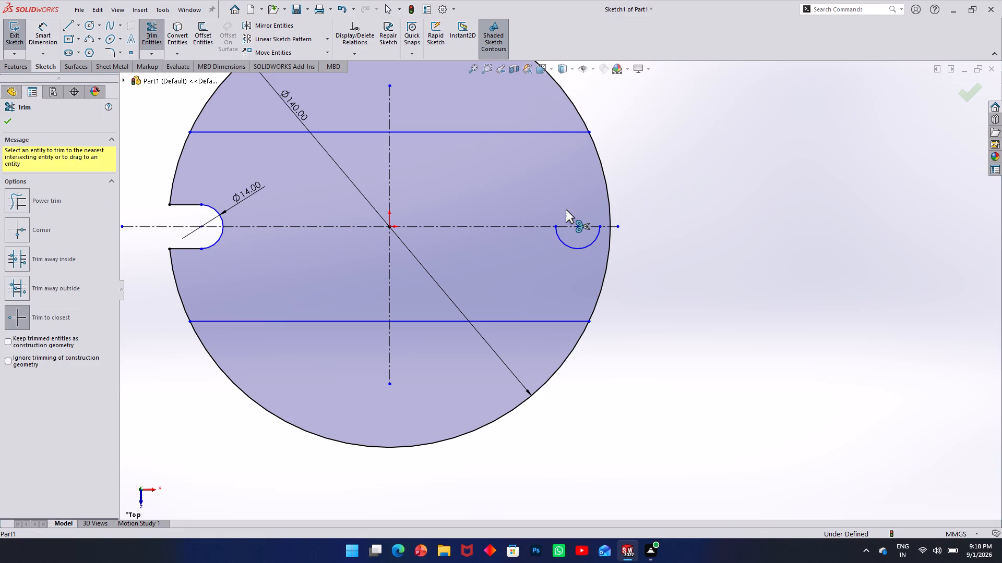
pyautogui.click(564, 238)
pyautogui.click(560, 242)
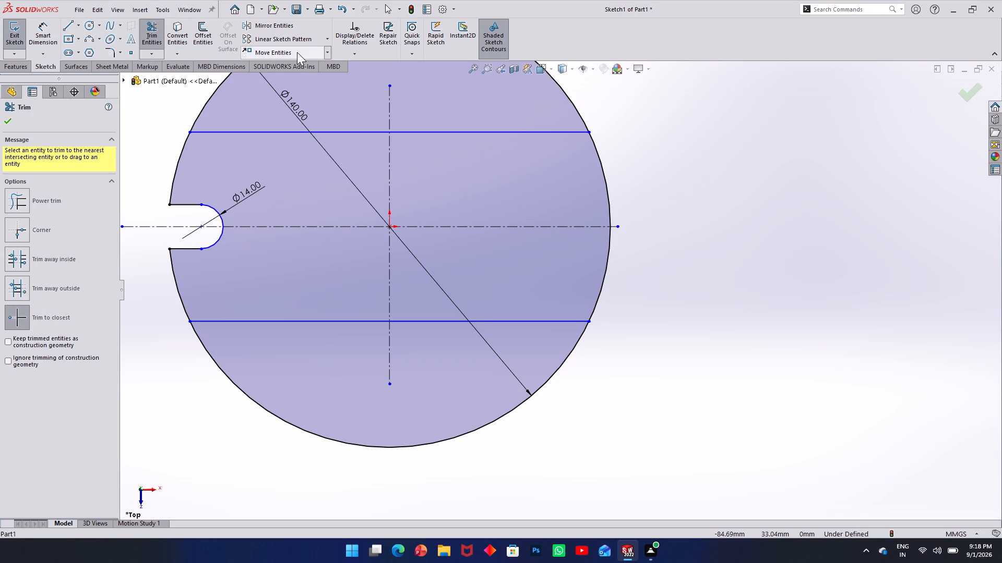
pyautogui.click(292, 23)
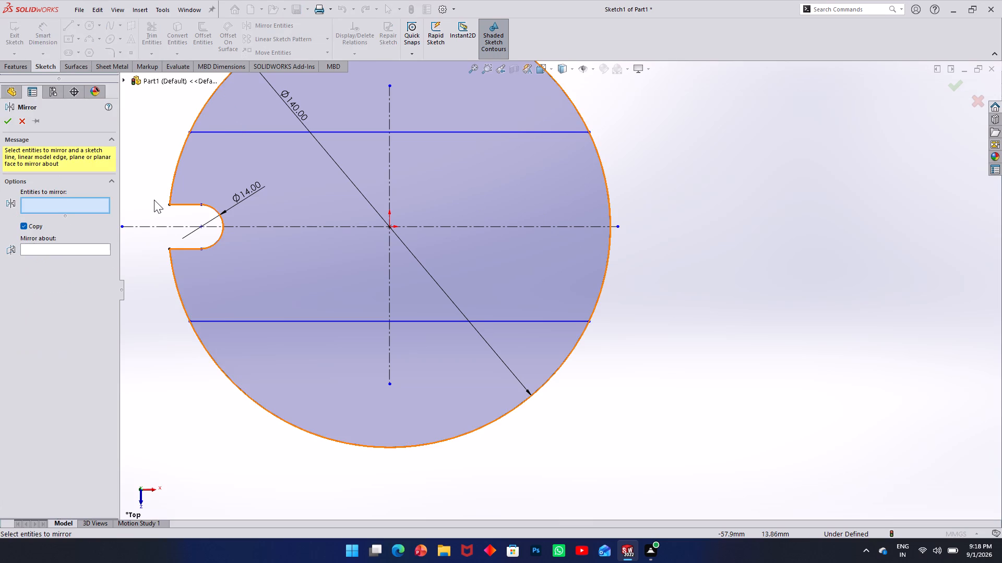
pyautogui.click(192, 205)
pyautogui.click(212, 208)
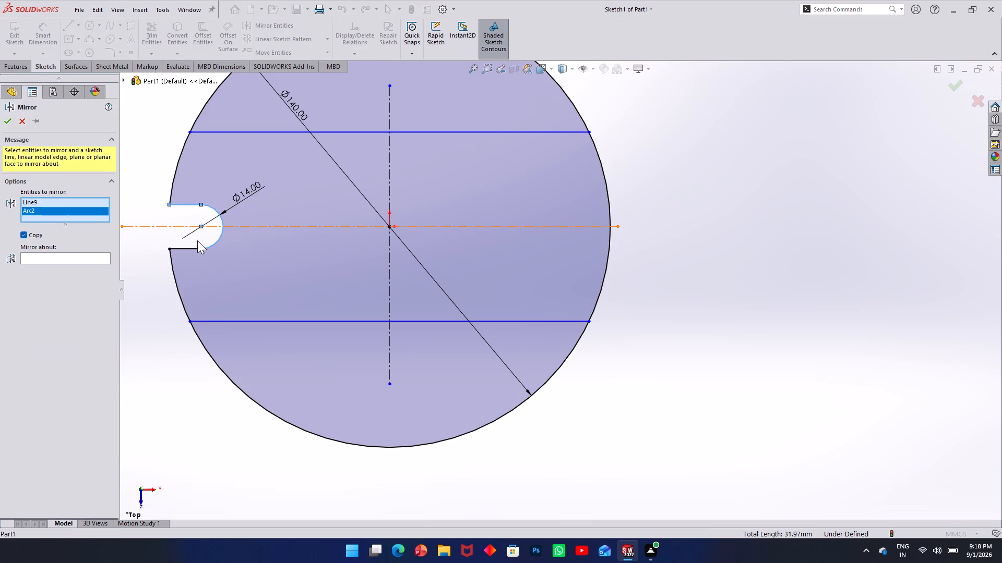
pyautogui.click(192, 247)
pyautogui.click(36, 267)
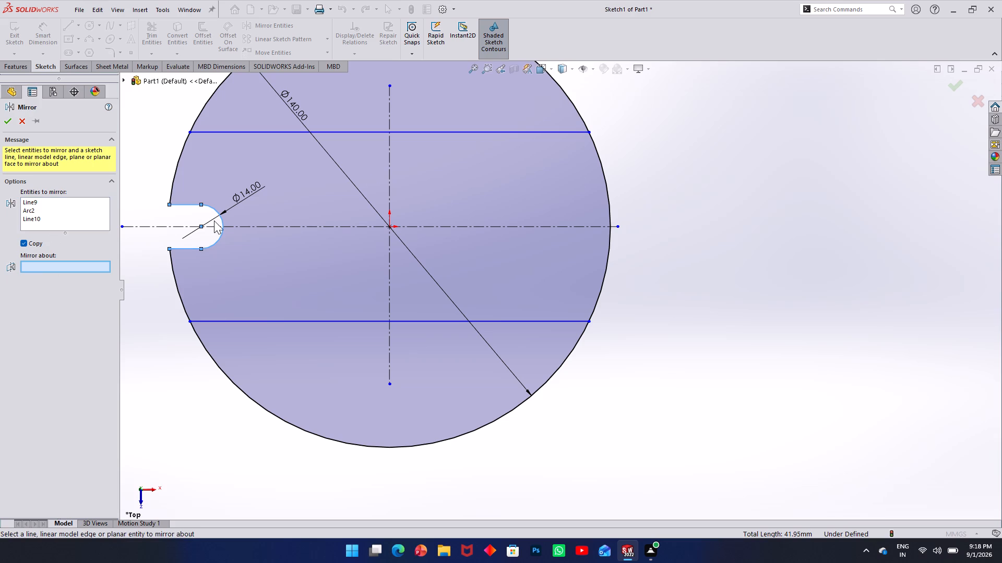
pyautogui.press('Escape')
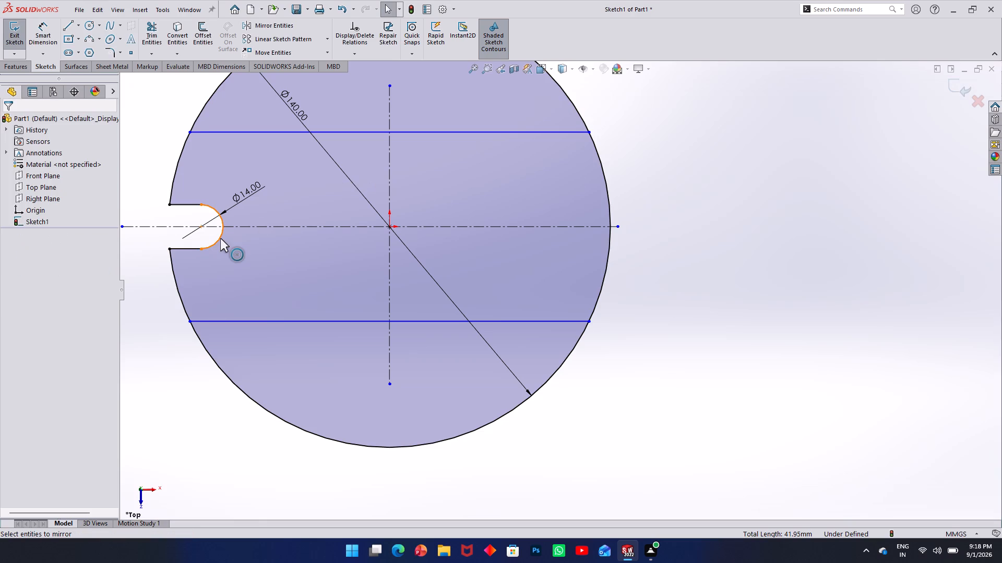
# Apply Fully Define Sketch to the left slot's 14 mm end arc only.
pyautogui.click(217, 236)
pyautogui.click(216, 240)
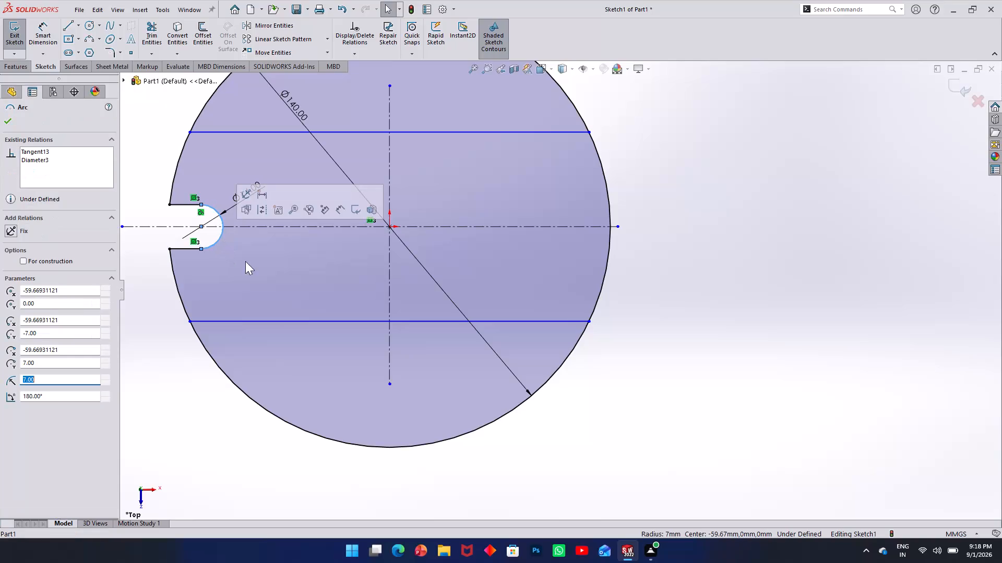
pyautogui.rightClick(699, 183)
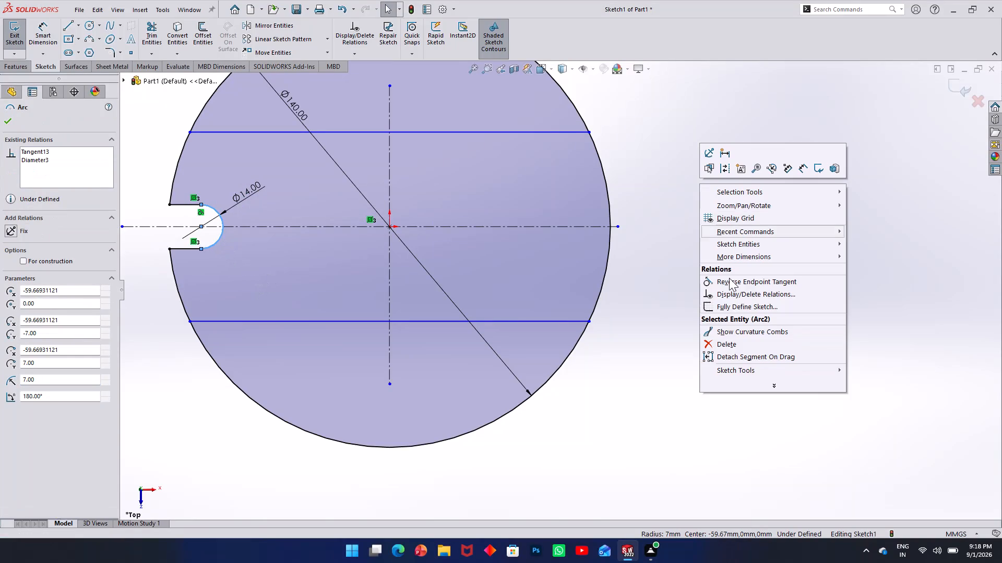
pyautogui.moveTo(733, 301); pyautogui.dragTo(726, 302)
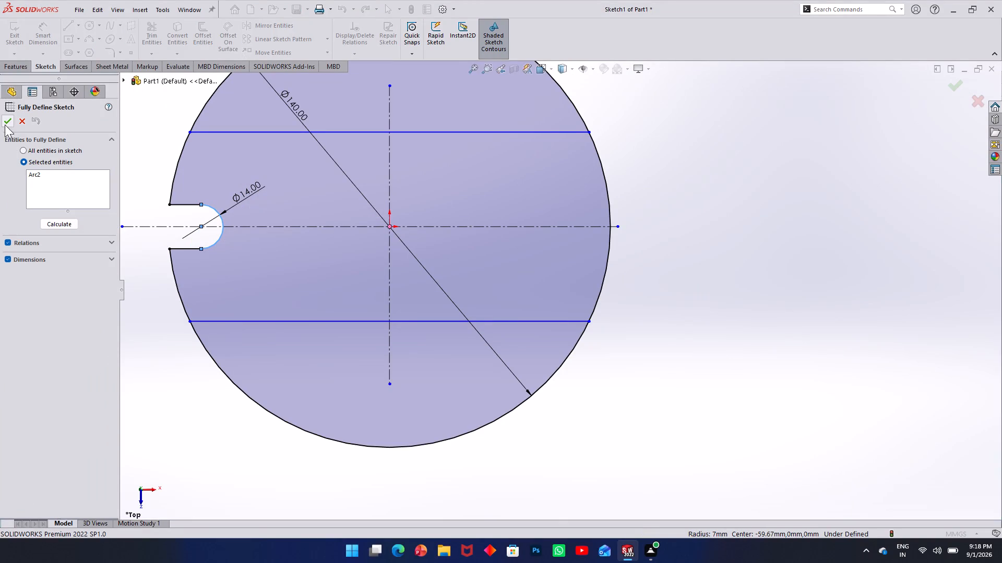
pyautogui.click(5, 125)
pyautogui.press('Escape')
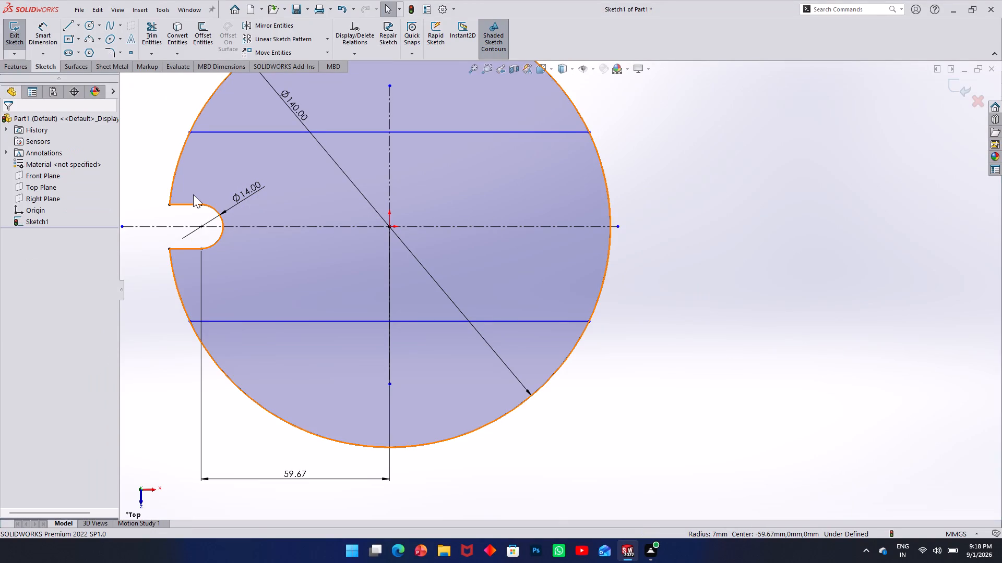
# Trim the 140 mm circle's arcs above the upper horizontal line and below the lower horizontal line.
pyautogui.scroll(2, 276, 142)
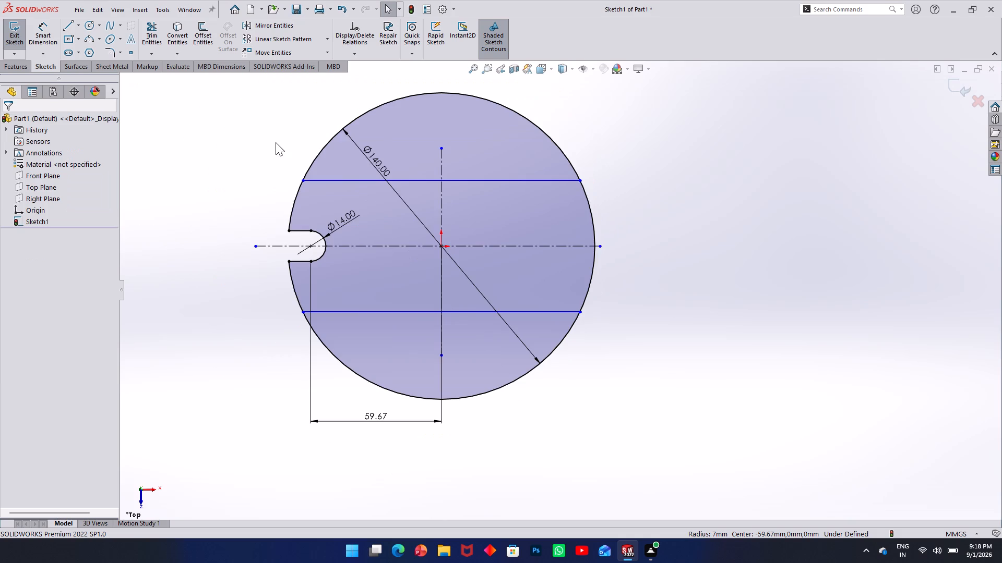
pyautogui.click(157, 30)
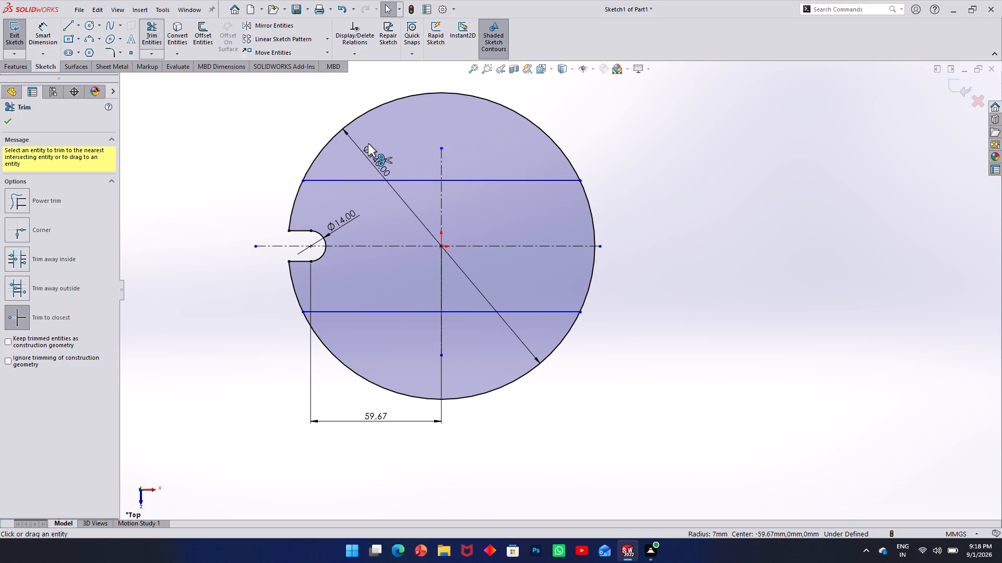
pyautogui.click(394, 100)
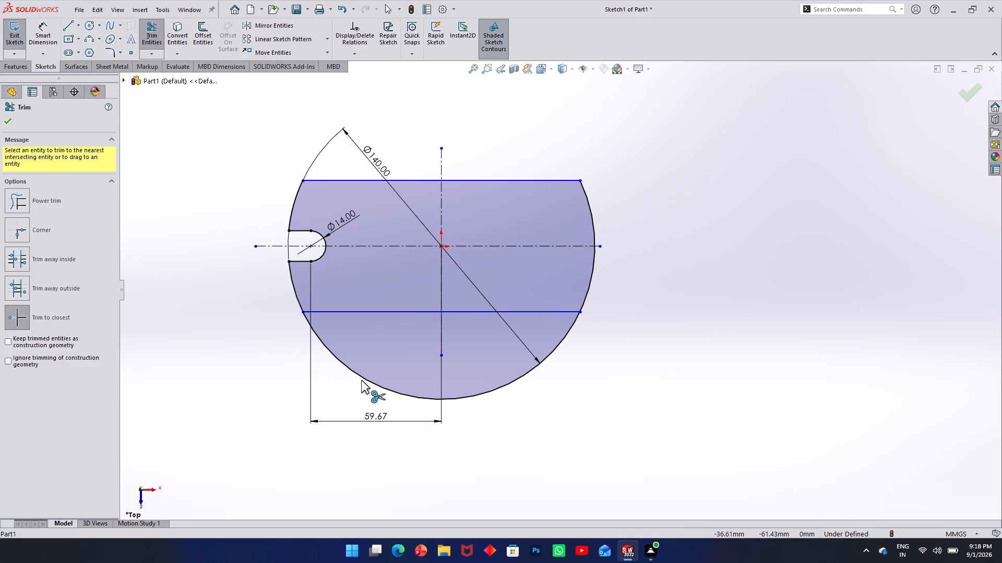
pyautogui.click(363, 376)
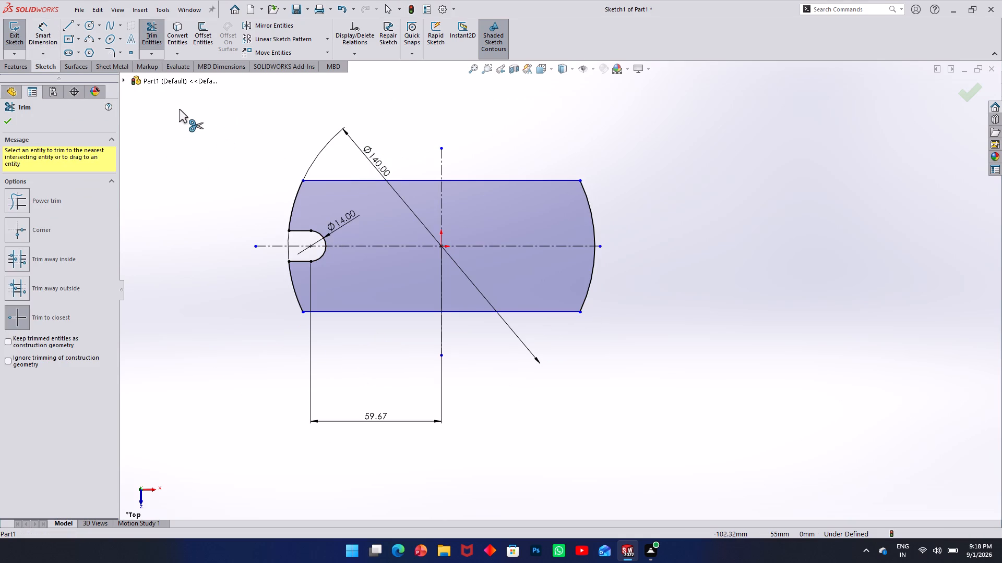
pyautogui.press('Escape')
# Mirror the left slot's two lines and end arc about the vertical centerline, keeping the original as a copy.
pyautogui.scroll(-4, 393, 182)
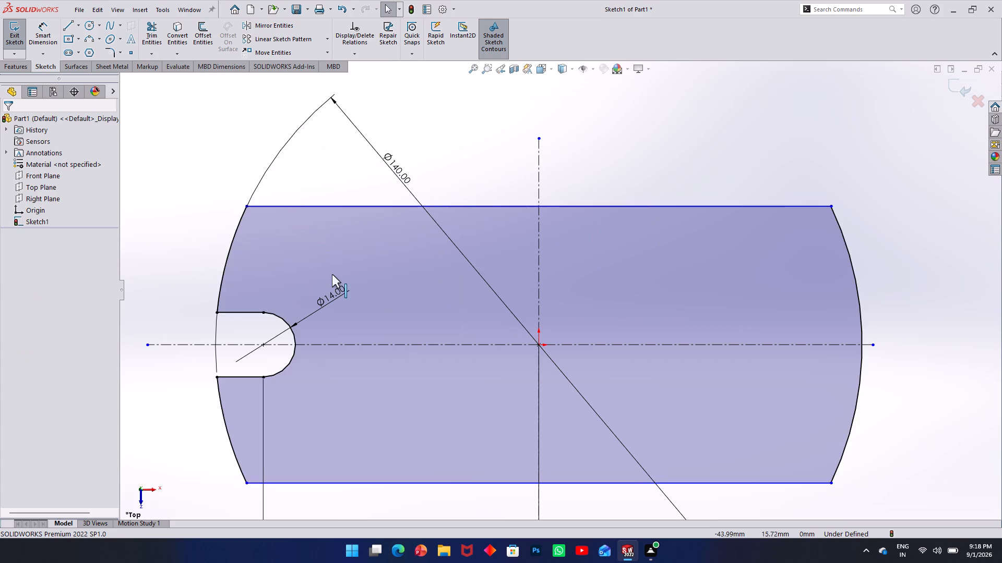
pyautogui.keyDown('ctrl'); pyautogui.click(253, 314); pyautogui.keyUp('ctrl')
pyautogui.keyDown('ctrl'); pyautogui.click(282, 321); pyautogui.keyUp('ctrl')
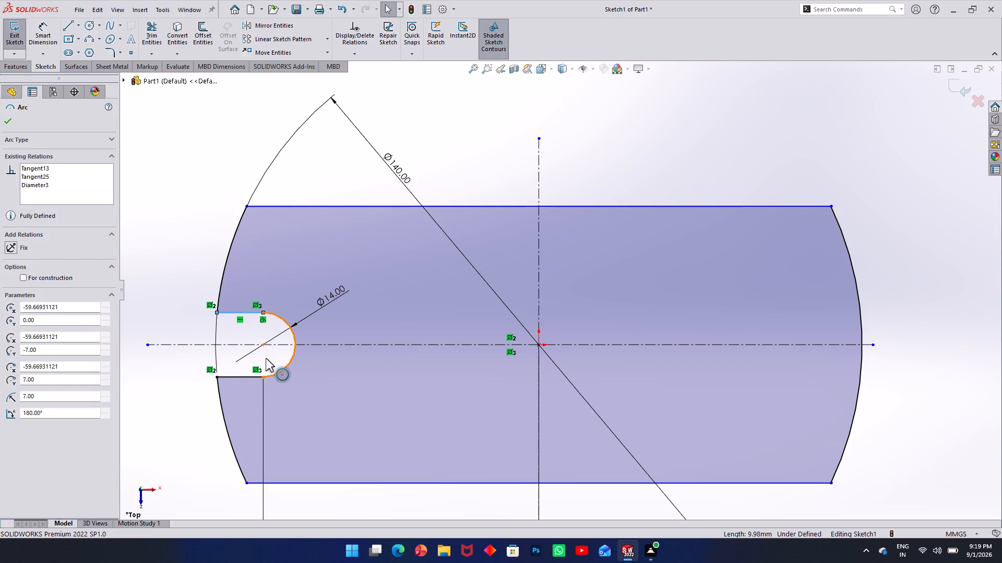
pyautogui.keyDown('ctrl'); pyautogui.click(250, 375); pyautogui.keyUp('ctrl')
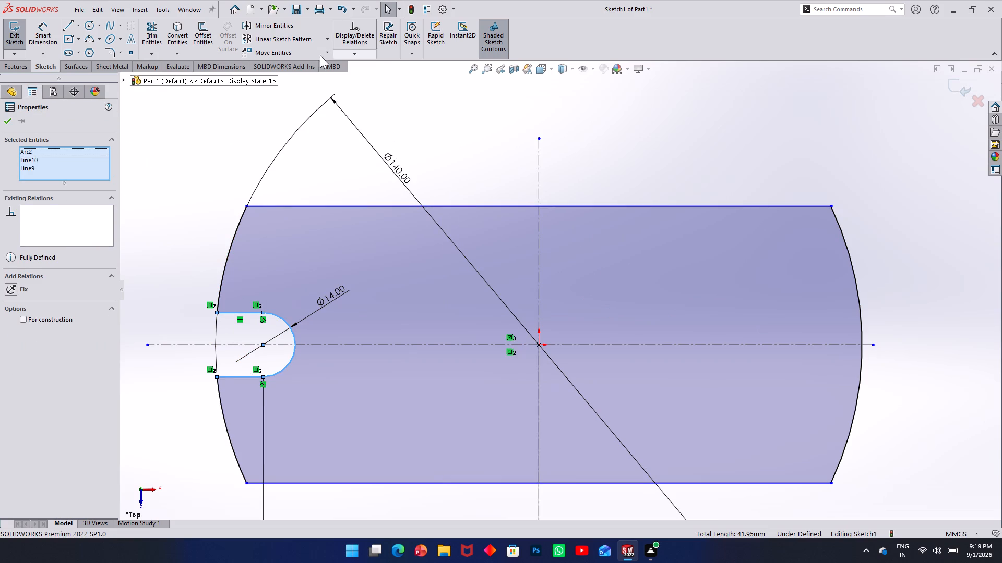
pyautogui.click(281, 25)
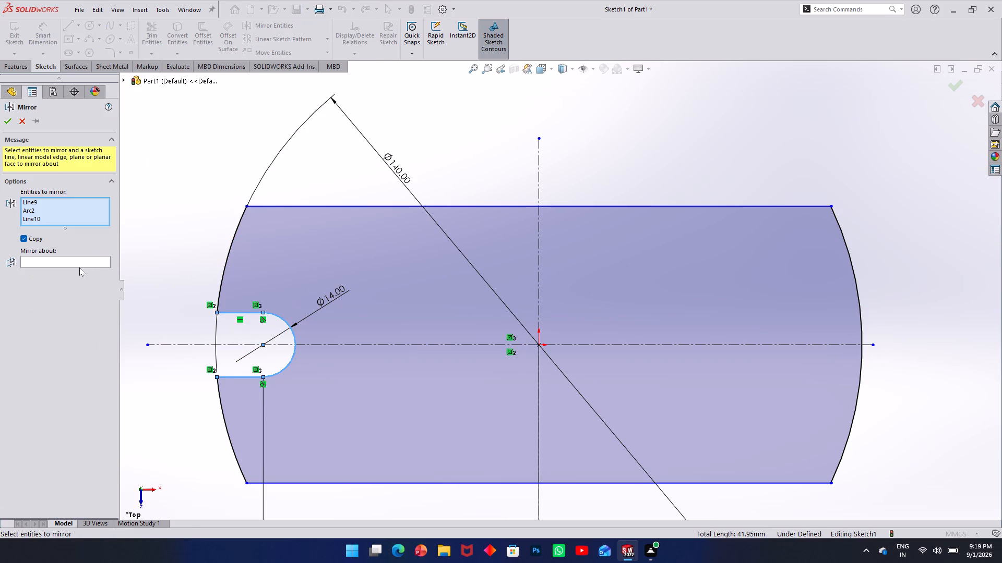
pyautogui.click(79, 259)
pyautogui.click(541, 268)
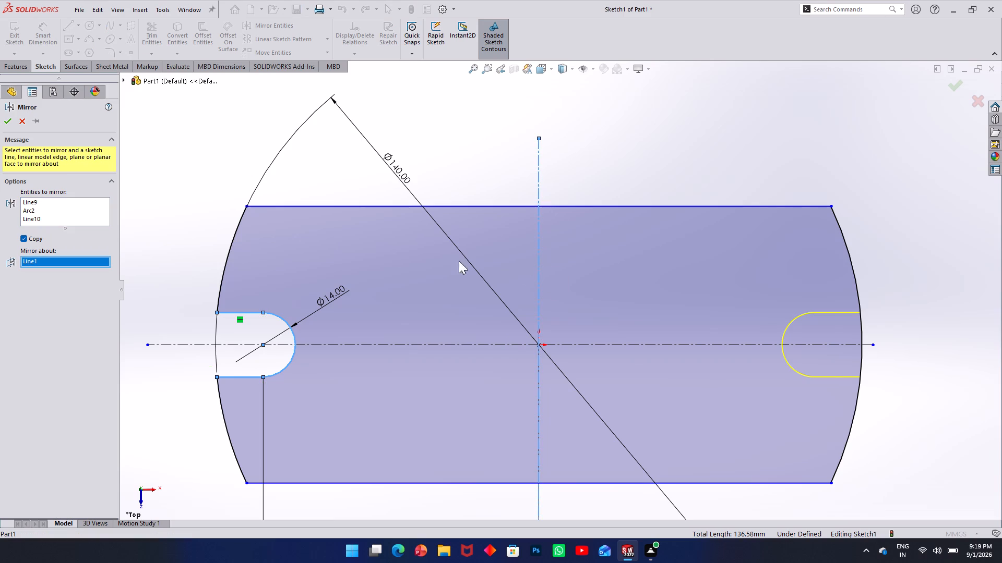
pyautogui.click(1, 119)
pyautogui.click(3, 121)
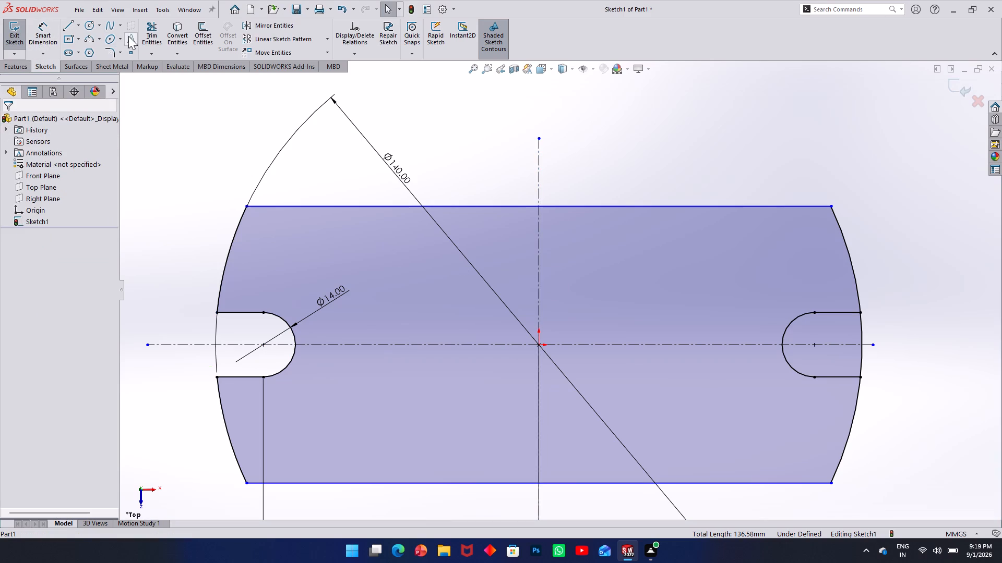
# Open the right slot by trimming the 140 mm arc between its upper and lower lines.
pyautogui.click(141, 39)
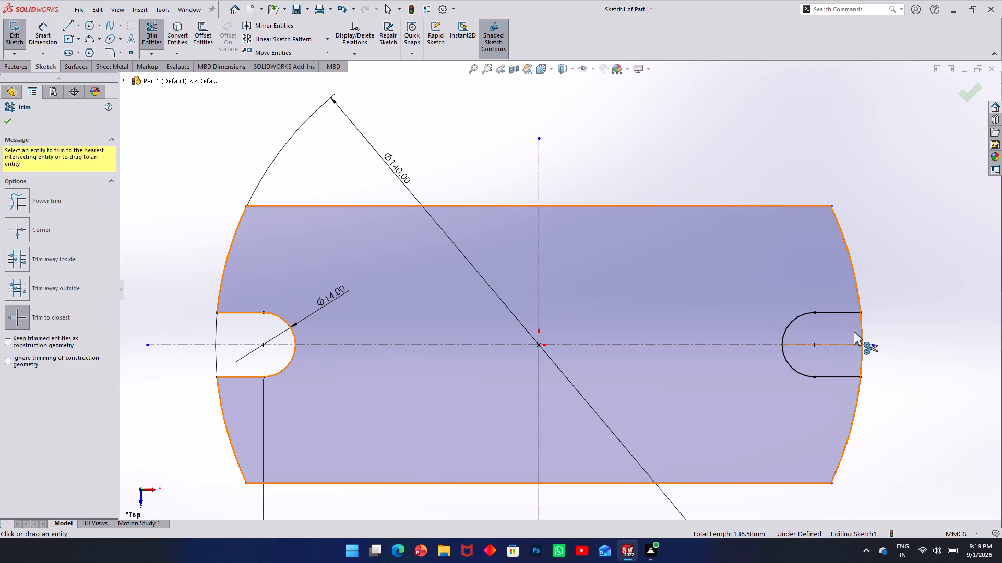
pyautogui.click(861, 330)
pyautogui.click(862, 357)
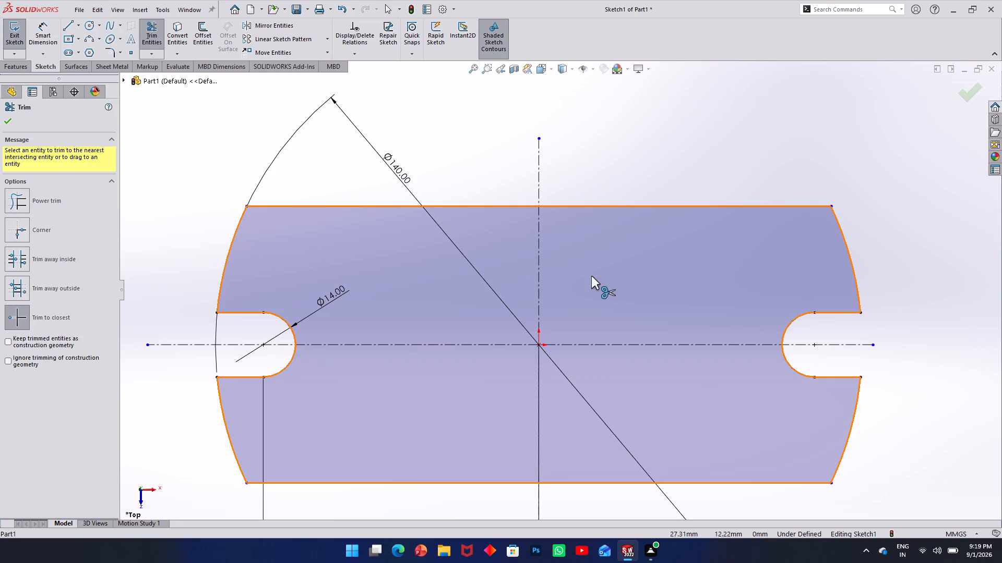
pyautogui.press('Escape')
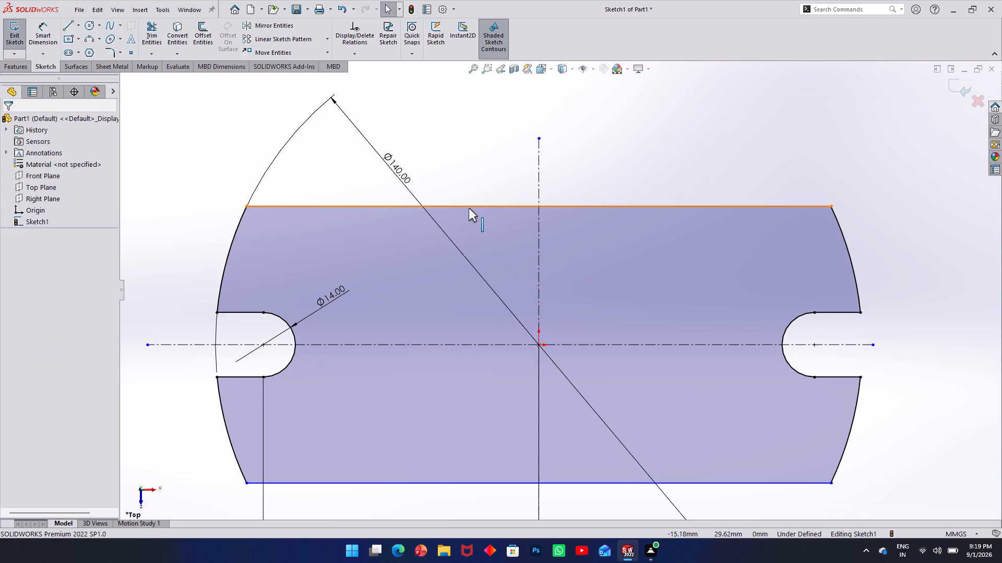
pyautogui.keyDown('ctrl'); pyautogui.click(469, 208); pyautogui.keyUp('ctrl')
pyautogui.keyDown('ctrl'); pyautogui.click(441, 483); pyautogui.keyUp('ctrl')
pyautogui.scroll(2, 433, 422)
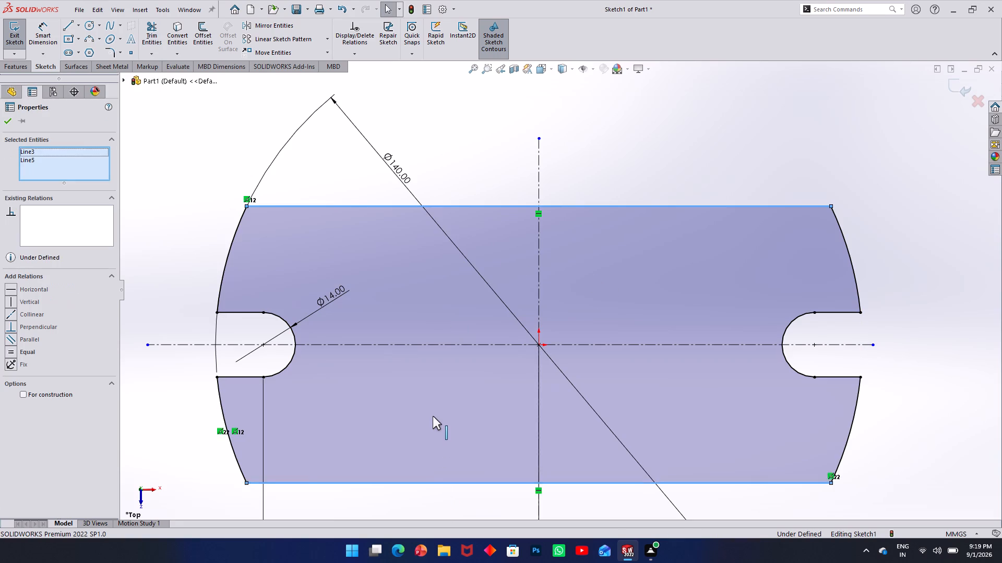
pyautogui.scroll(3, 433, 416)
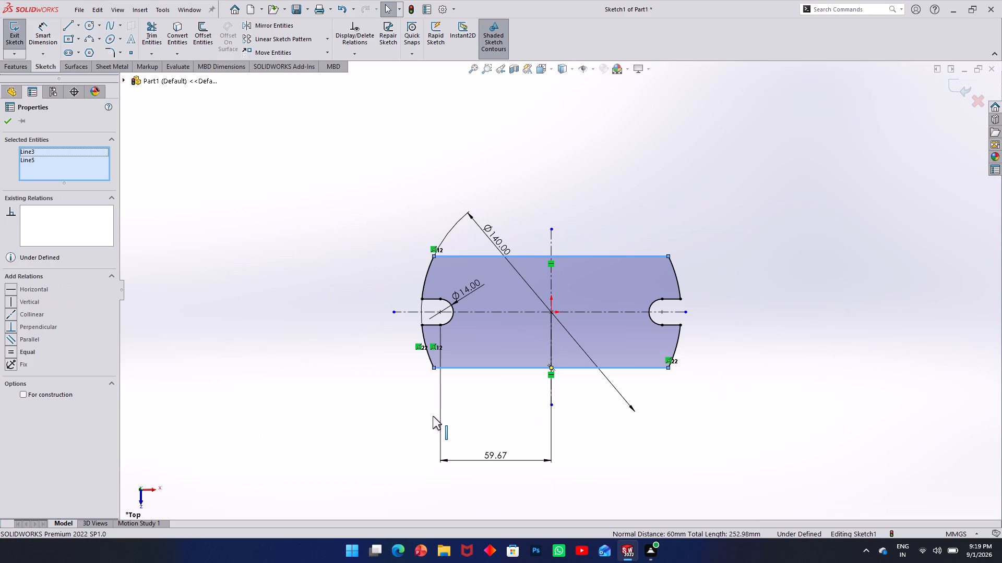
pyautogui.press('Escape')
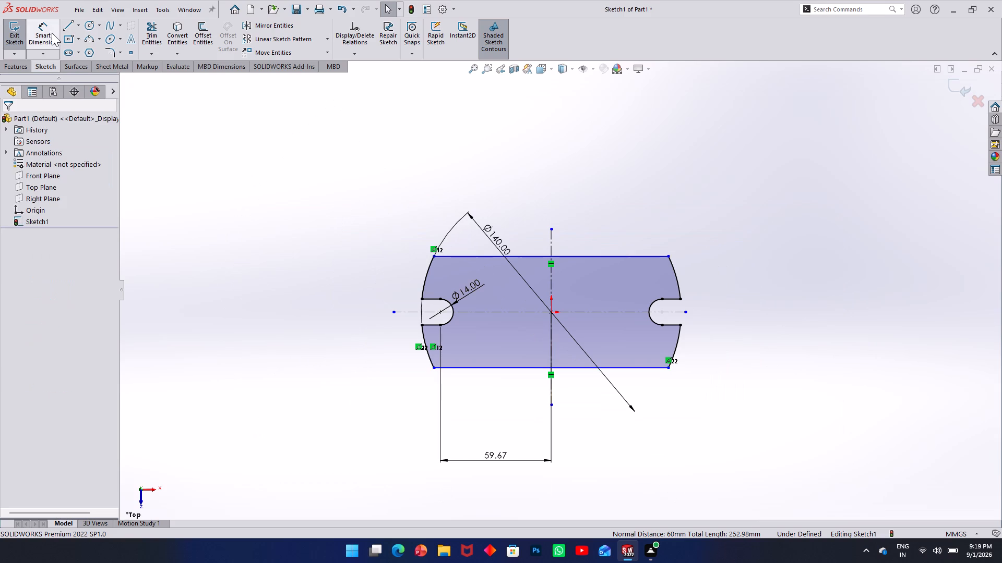
# Dimension the vertical distance between the profile's upper and lower horizontal lines as 60 mm.
pyautogui.click(52, 33)
pyautogui.click(591, 259)
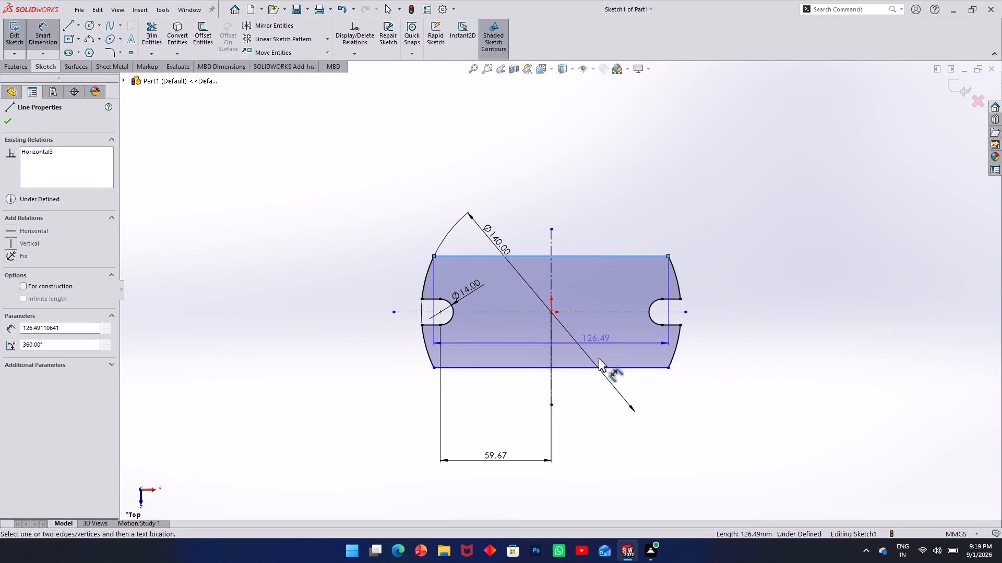
pyautogui.click(602, 368)
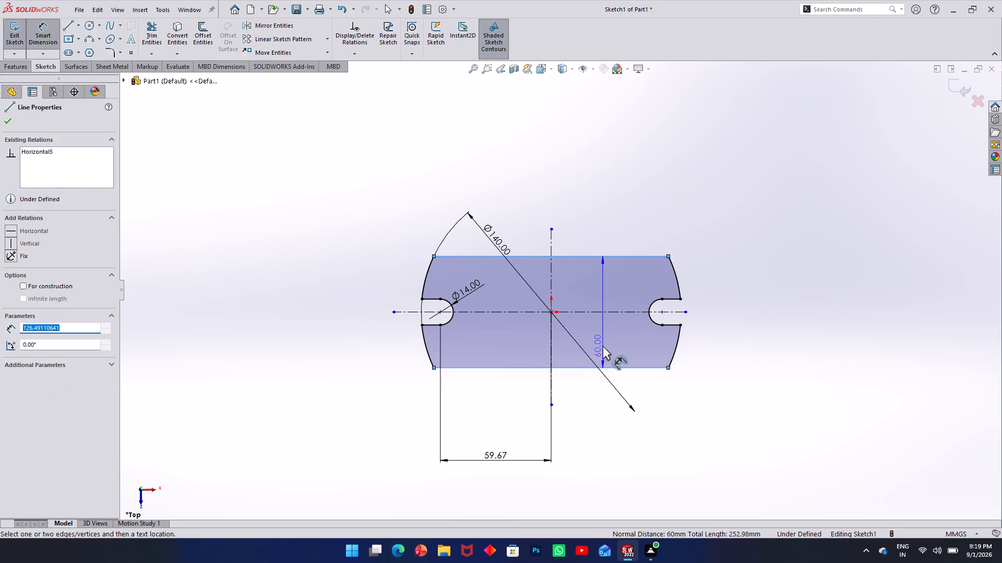
pyautogui.press('Escape')
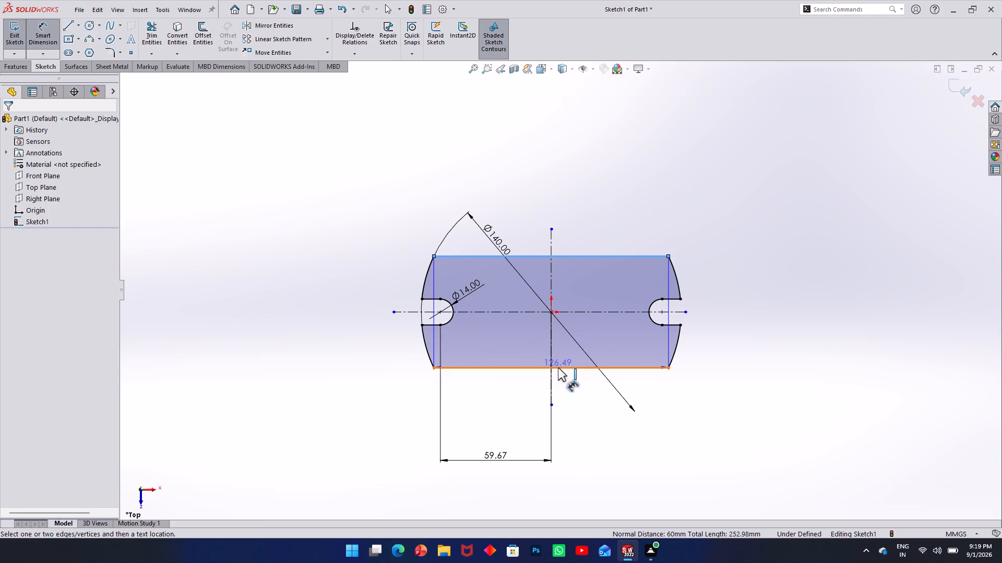
pyautogui.click(558, 368)
pyautogui.click(776, 320)
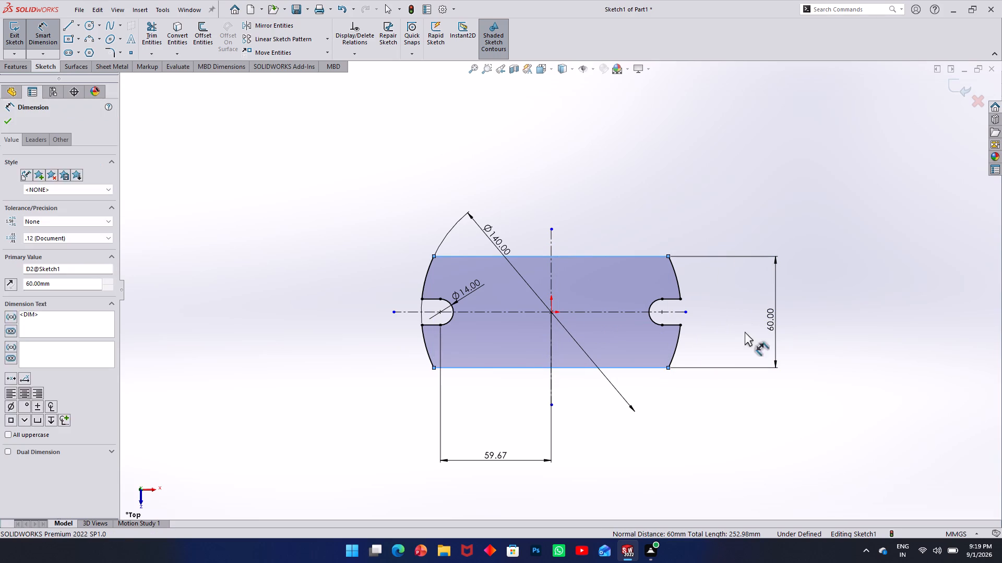
pyautogui.click(726, 304)
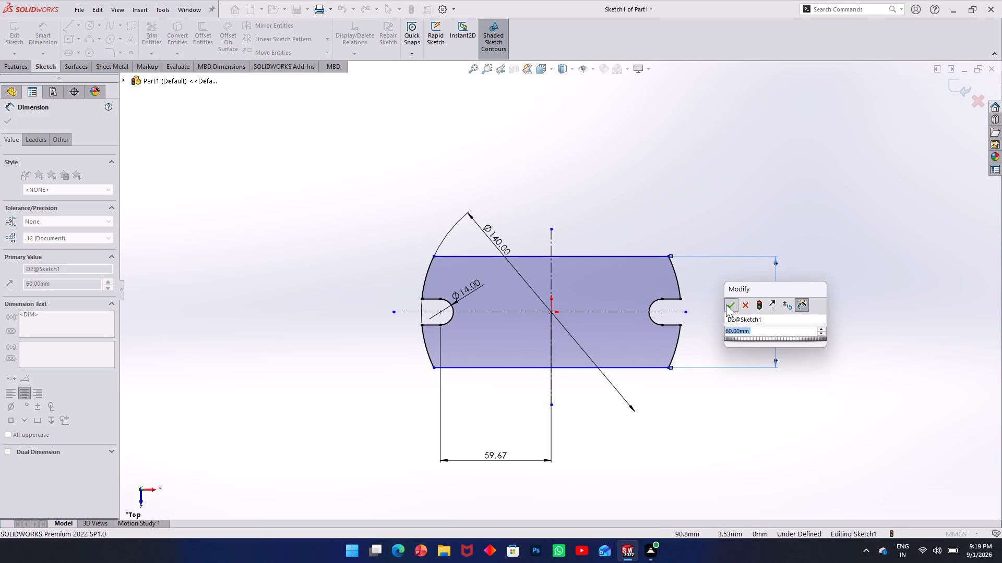
pyautogui.click(724, 309)
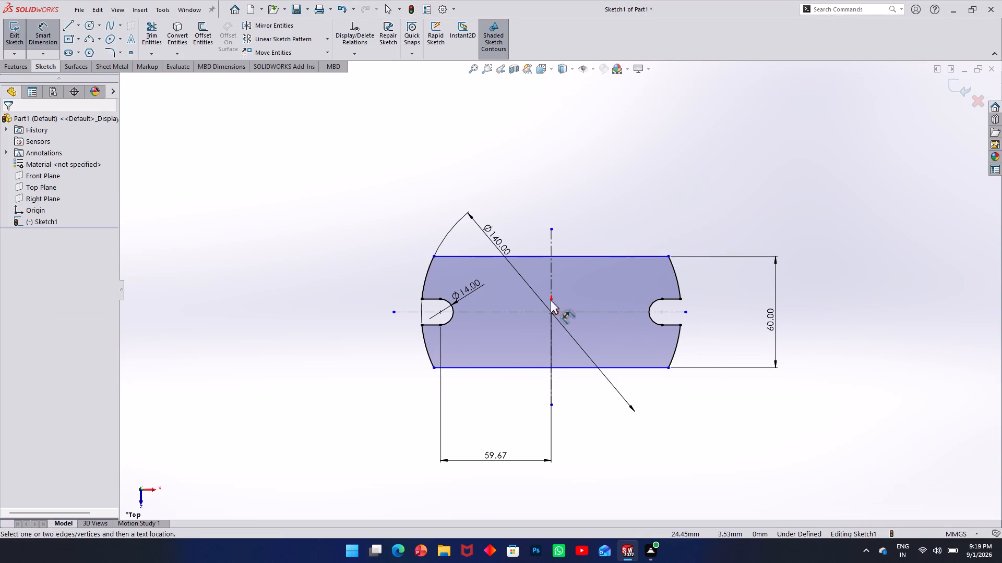
pyautogui.press('Escape')
pyautogui.press('Escape')
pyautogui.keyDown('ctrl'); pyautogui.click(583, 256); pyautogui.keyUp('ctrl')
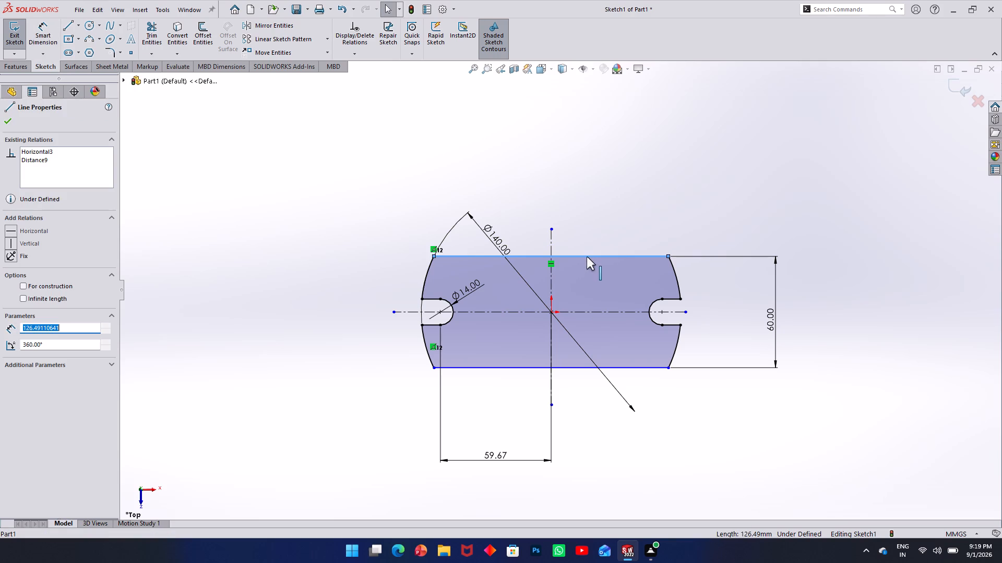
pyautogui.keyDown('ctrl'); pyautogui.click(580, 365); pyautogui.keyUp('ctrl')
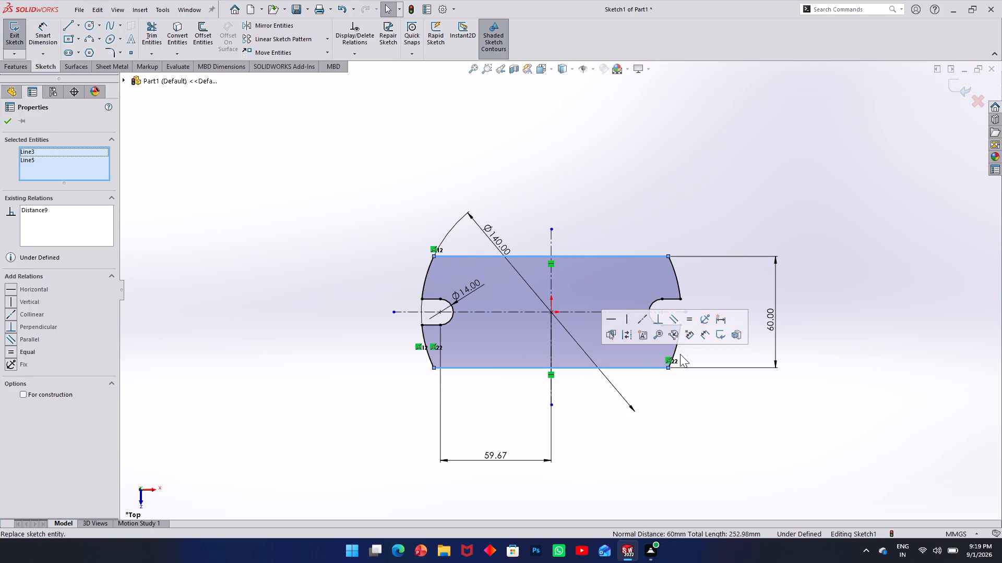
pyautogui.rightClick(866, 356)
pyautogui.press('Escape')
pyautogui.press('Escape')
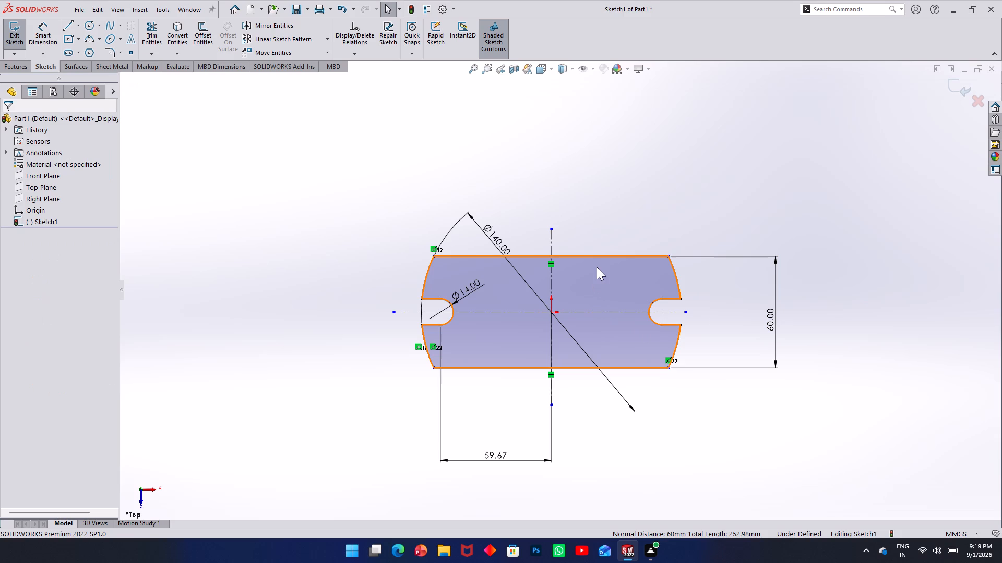
# Apply Fully Define Sketch to only the upper and lower horizontal lines, and exit the sketch.
pyautogui.keyDown('ctrl'); pyautogui.click(599, 255); pyautogui.keyUp('ctrl')
pyautogui.keyDown('ctrl'); pyautogui.click(614, 368); pyautogui.keyUp('ctrl')
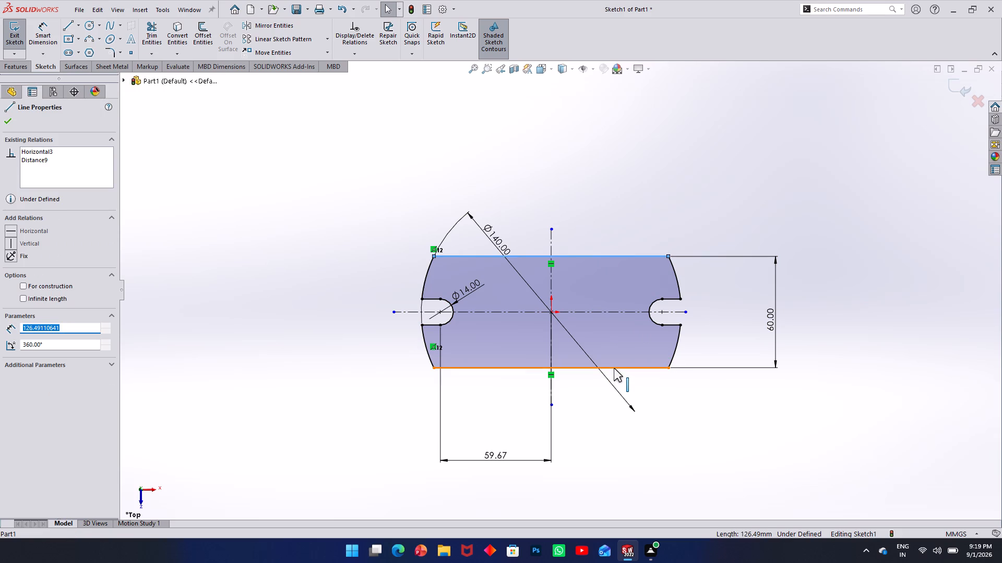
pyautogui.rightClick(752, 239)
pyautogui.moveTo(781, 352); pyautogui.dragTo(772, 346)
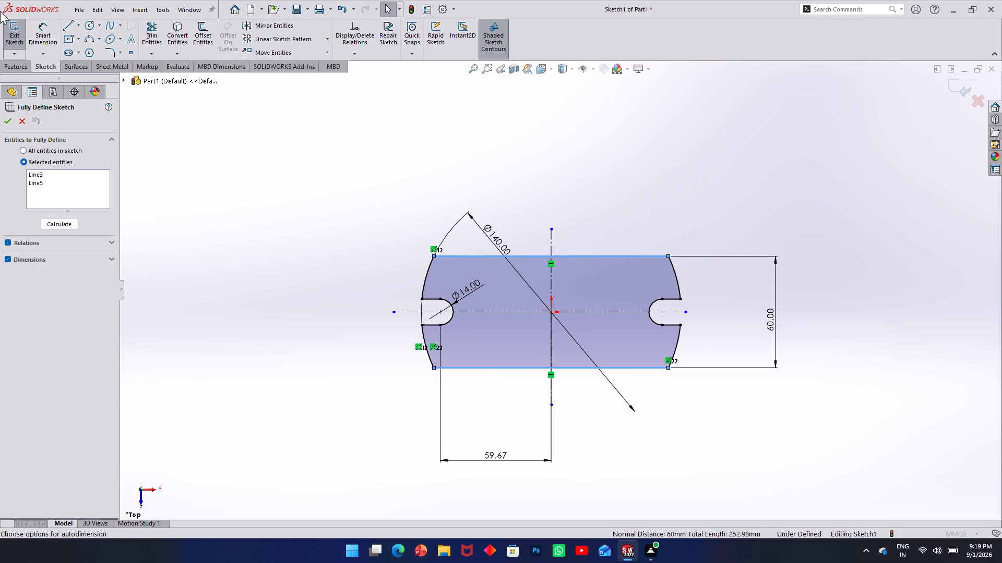
pyautogui.click(5, 121)
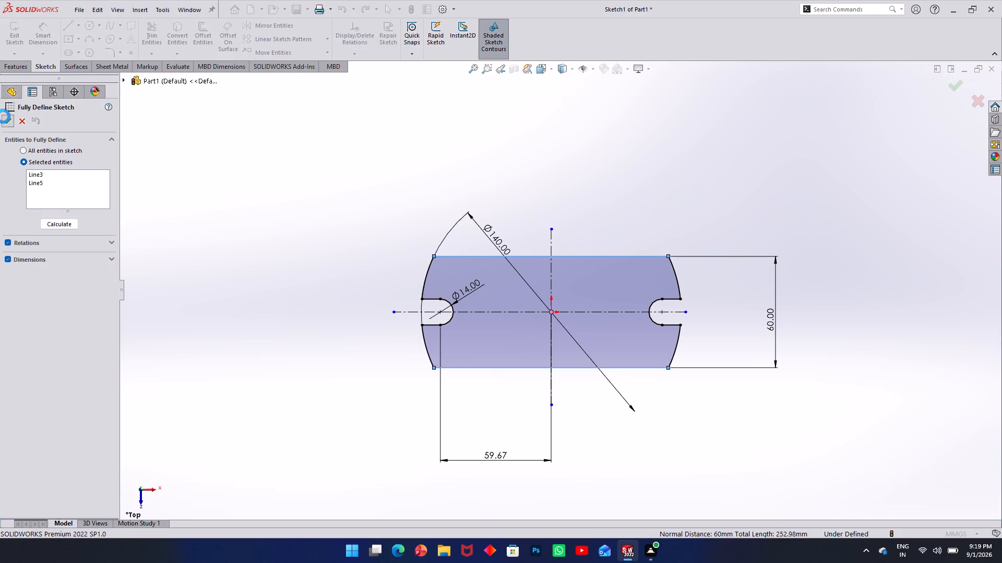
pyautogui.click(213, 140)
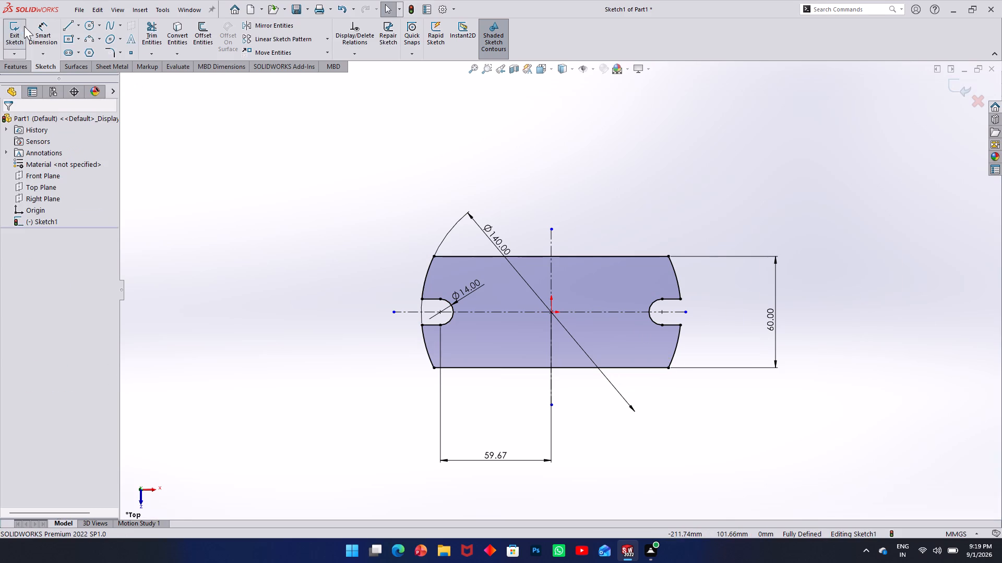
pyautogui.click(6, 33)
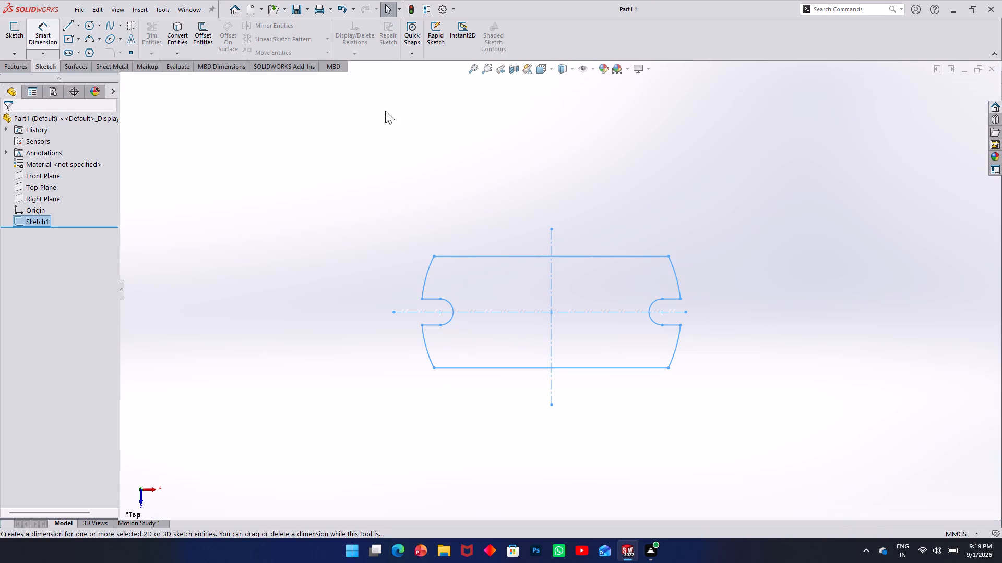
# Extrude the slotted profile as a blind boss 15 mm upward from the sketch plane.
pyautogui.scroll(-1, 520, 154)
pyautogui.scroll(2, 540, 198)
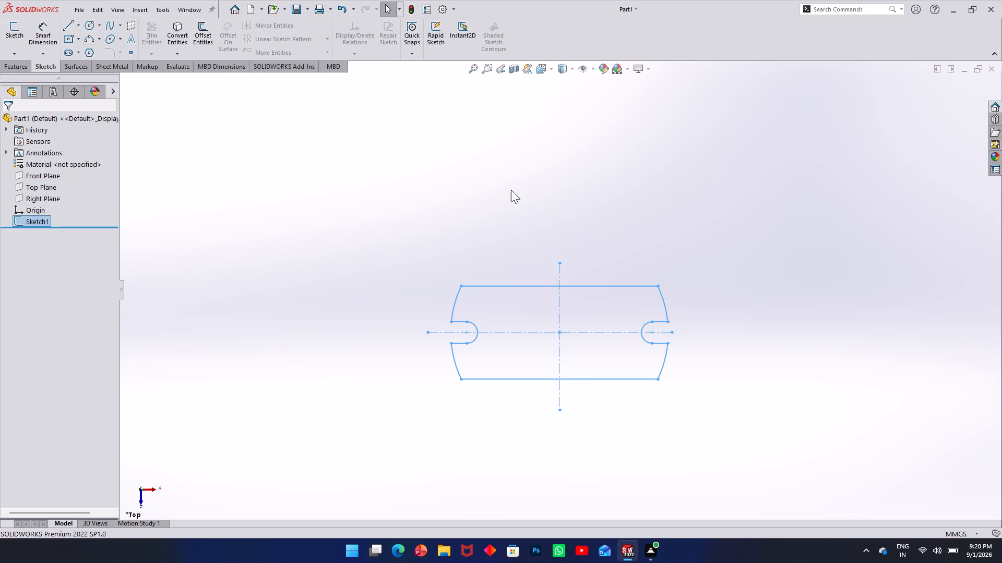
pyautogui.click(25, 67)
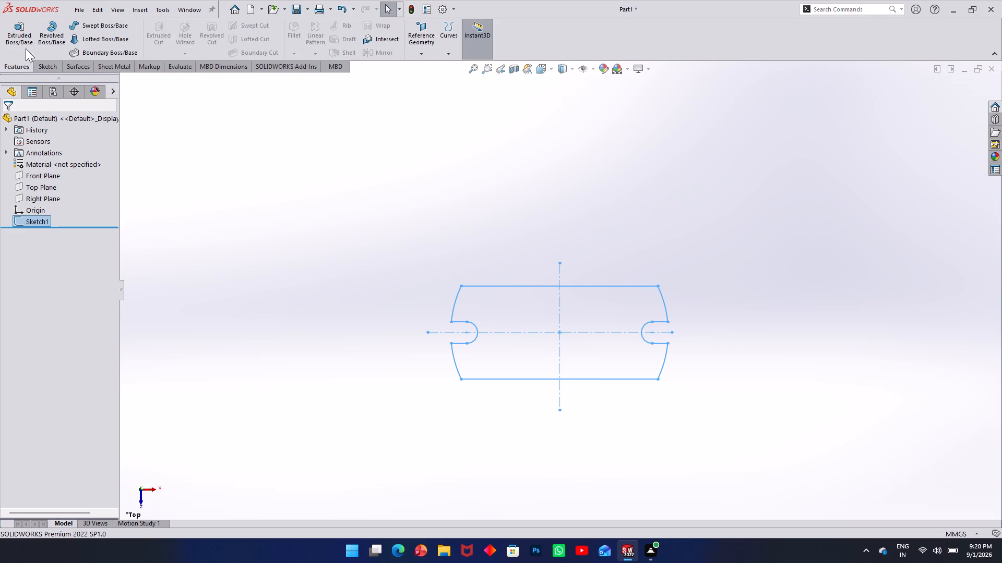
pyautogui.click(24, 37)
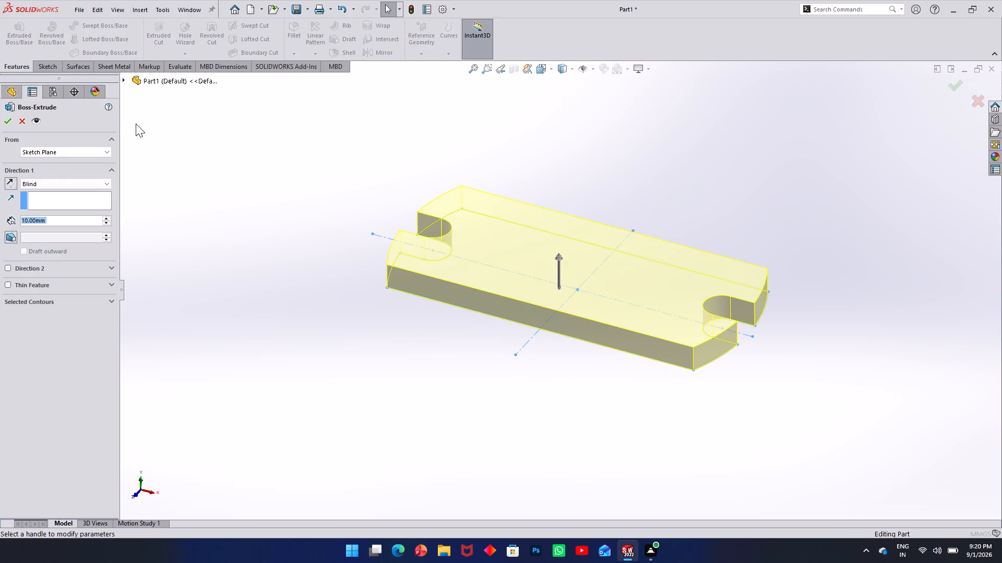
pyautogui.write('15')
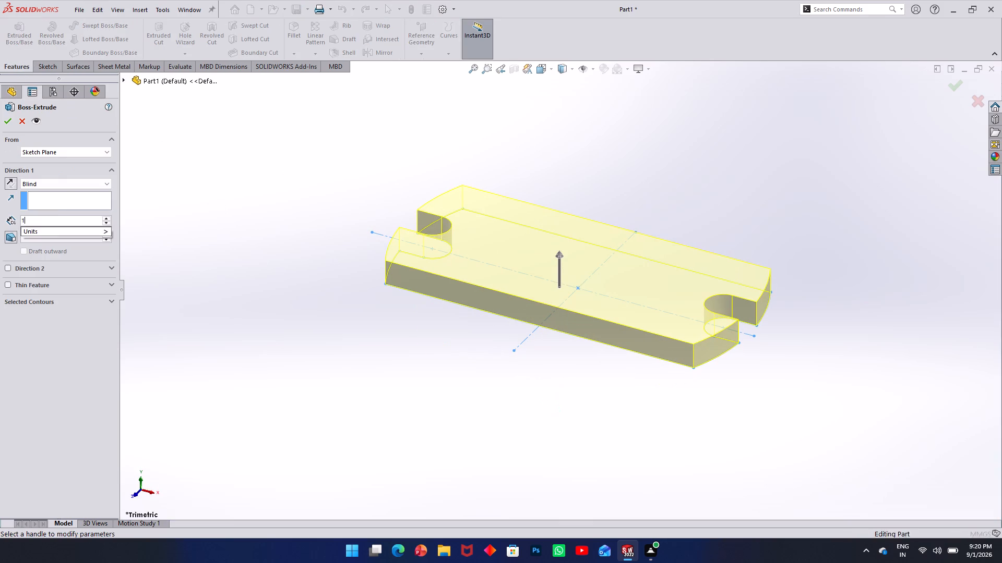
pyautogui.press('Return')
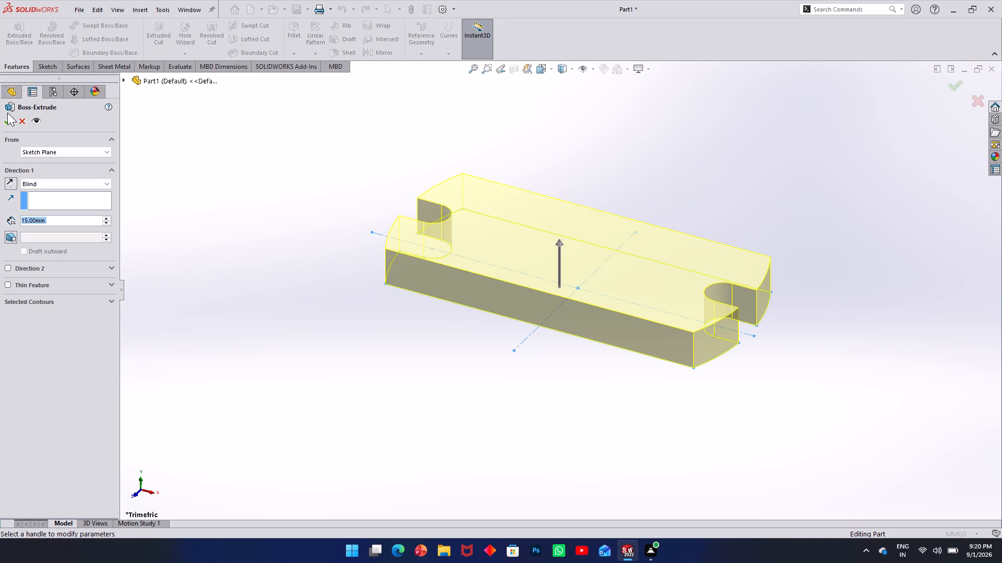
pyautogui.click(5, 119)
pyautogui.click(166, 196)
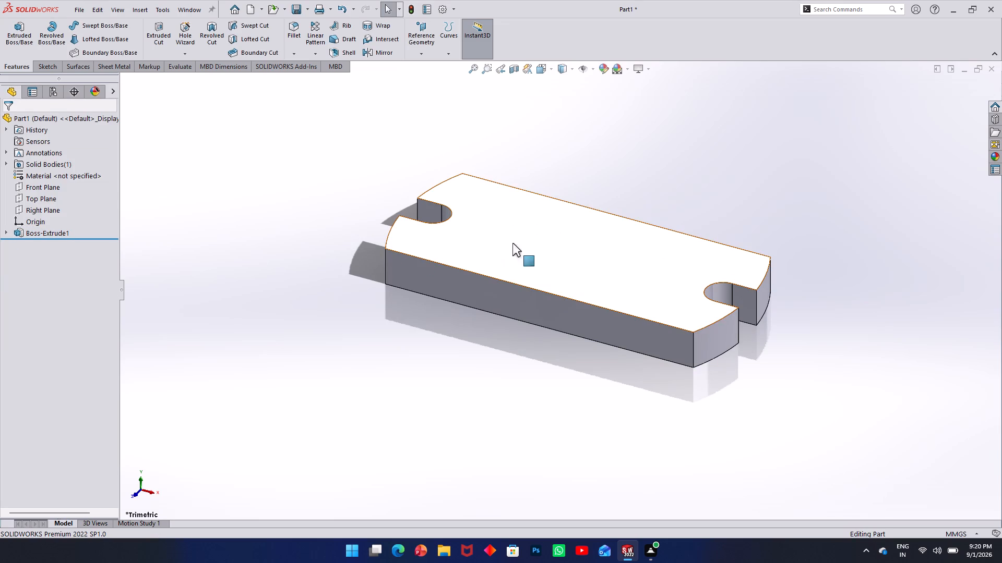
# Start a sketch on the plate's top face and draw a circle centred on the origin, about 51.6 mm in diameter.
pyautogui.click(546, 243)
pyautogui.click(37, 66)
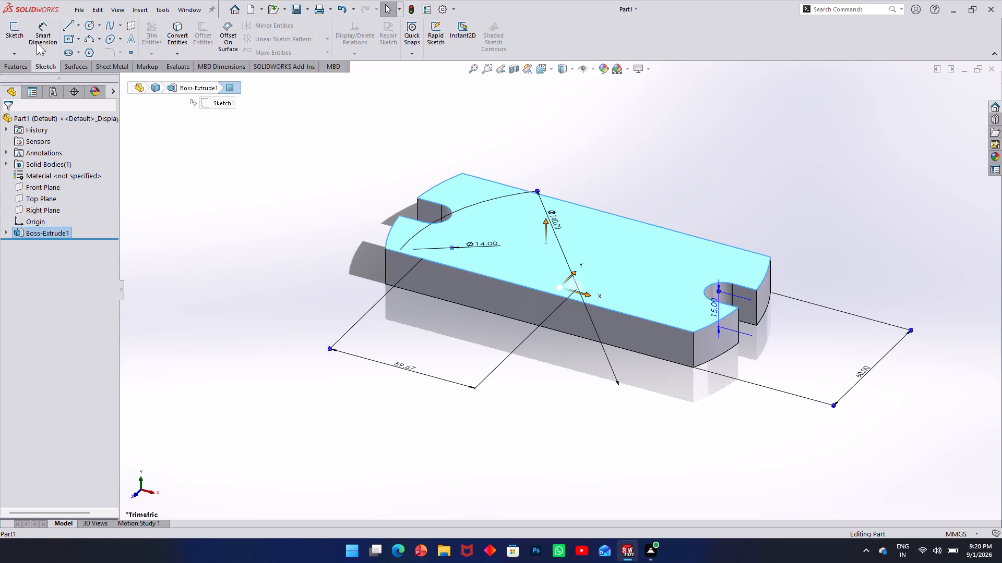
pyautogui.click(10, 31)
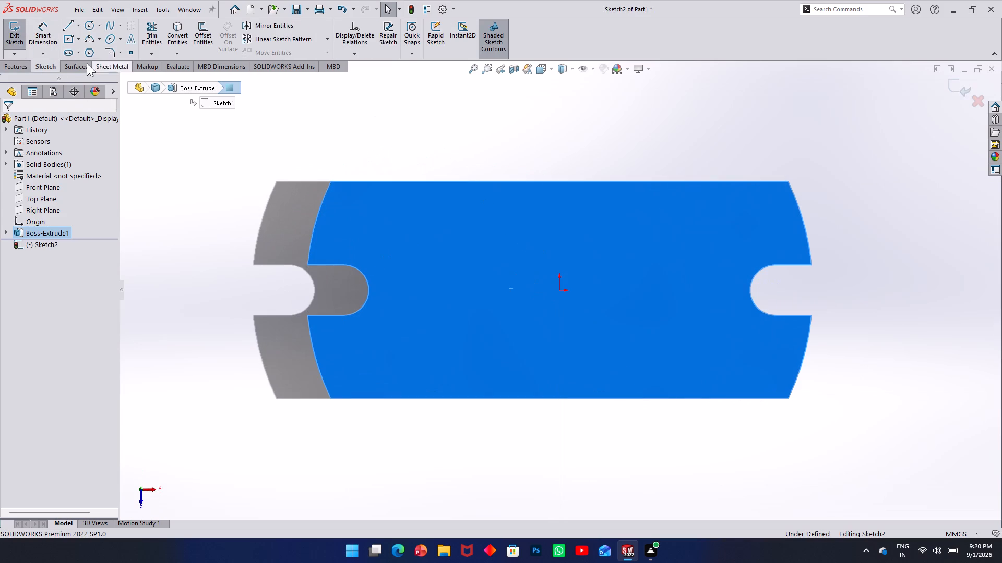
pyautogui.click(83, 29)
pyautogui.click(560, 292)
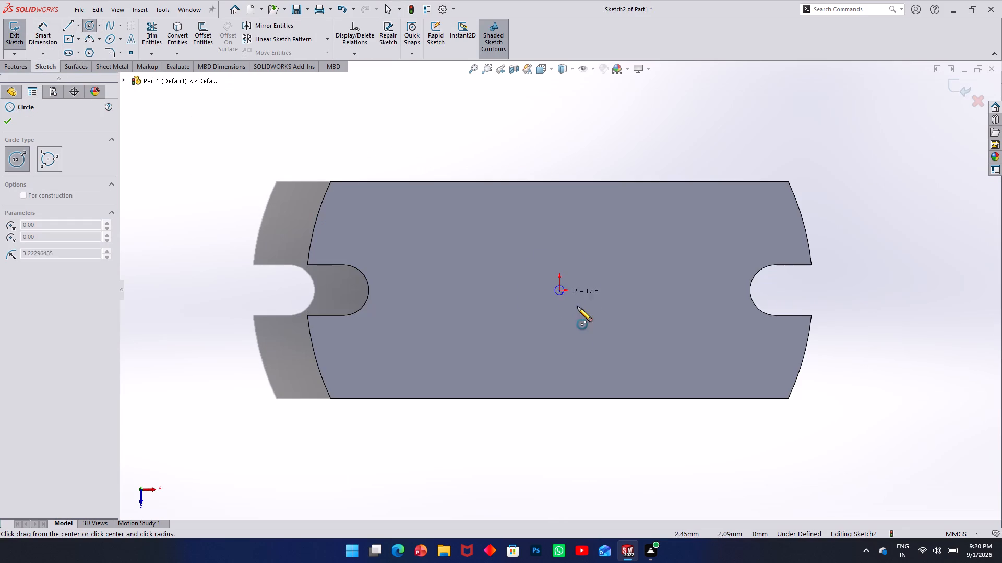
pyautogui.click(629, 352)
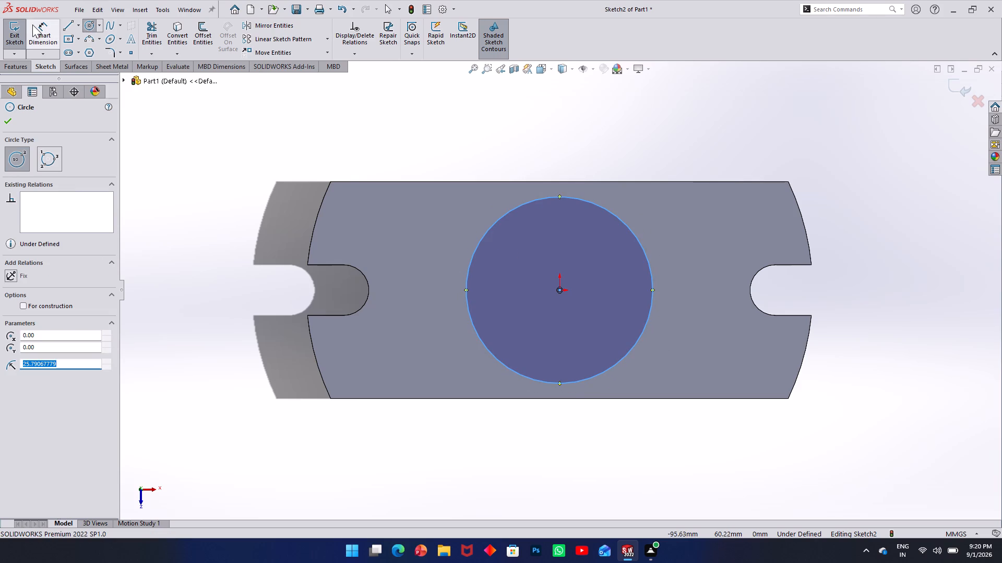
# Dimension the circle's diameter as 45 mm and exit the sketch.
pyautogui.click(34, 26)
pyautogui.click(642, 248)
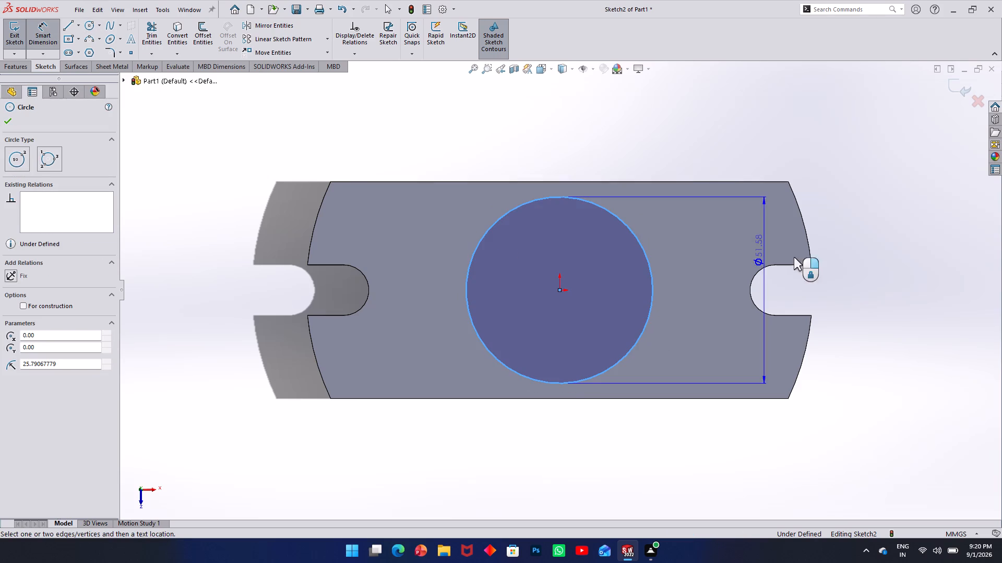
pyautogui.click(837, 276)
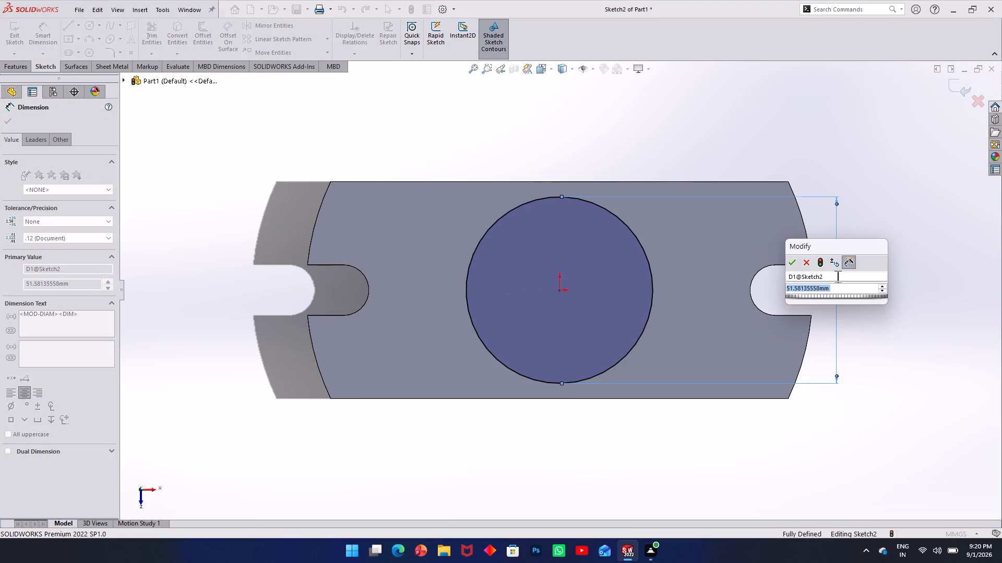
pyautogui.write('45')
pyautogui.press('Return')
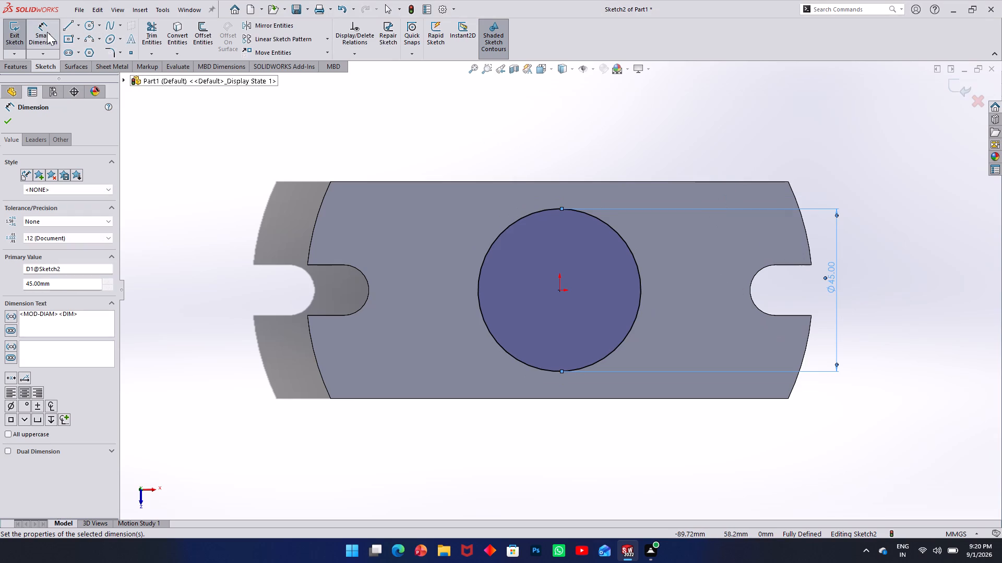
pyautogui.click(9, 37)
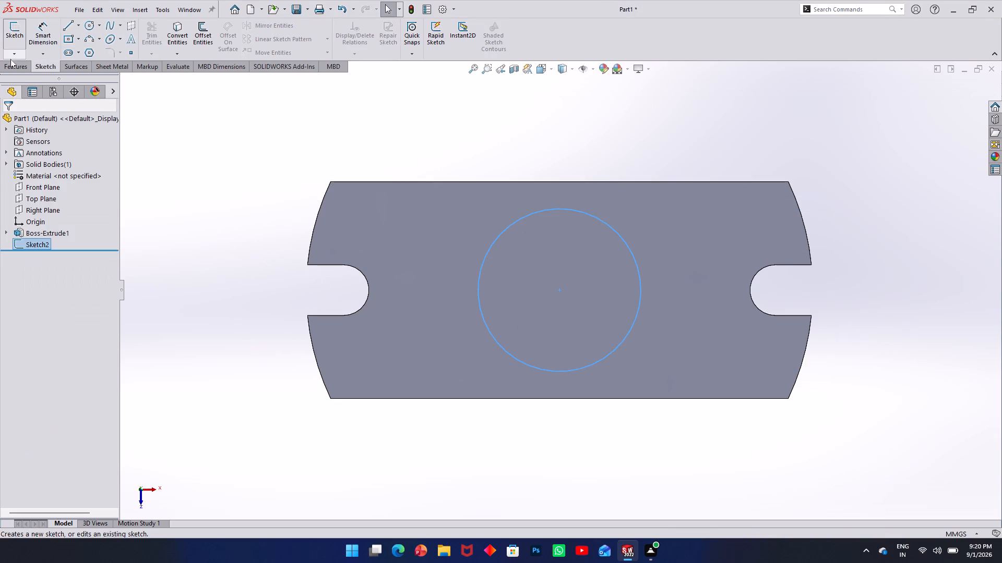
# Extrude the 45 mm circle as a blind boss 40 mm up from the plate's top face, with the result merged.
pyautogui.click(22, 67)
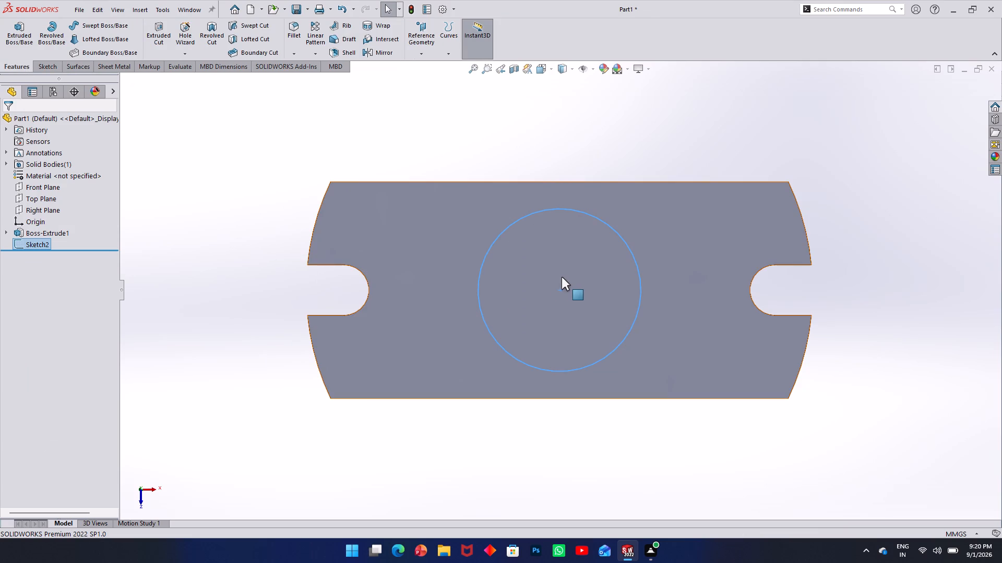
pyautogui.click(26, 35)
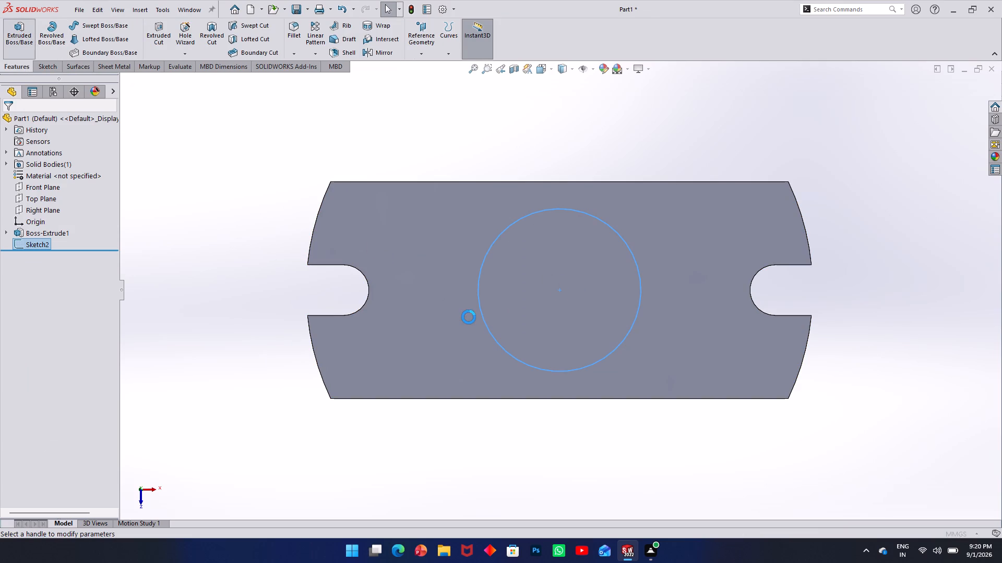
pyautogui.moveTo(469, 317); pyautogui.dragTo(469, 225, button='middle')
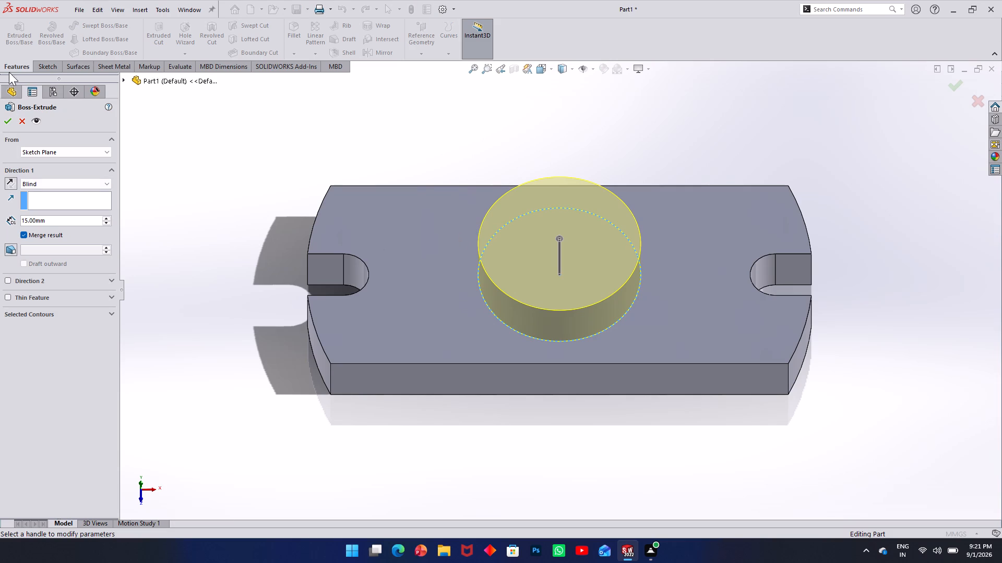
pyautogui.moveTo(62, 218); pyautogui.dragTo(7, 219)
pyautogui.write('40')
pyautogui.press('Return')
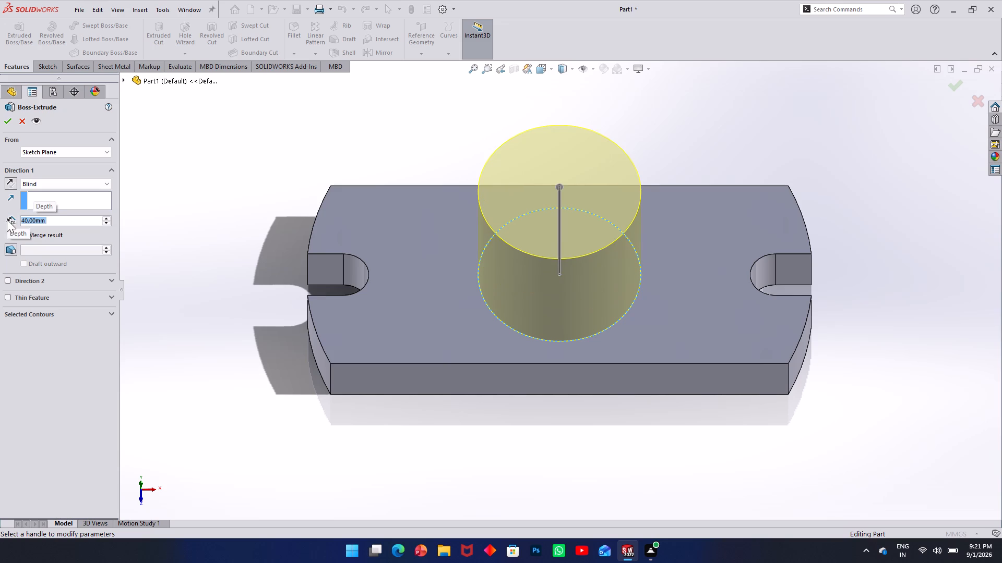
pyautogui.click(8, 123)
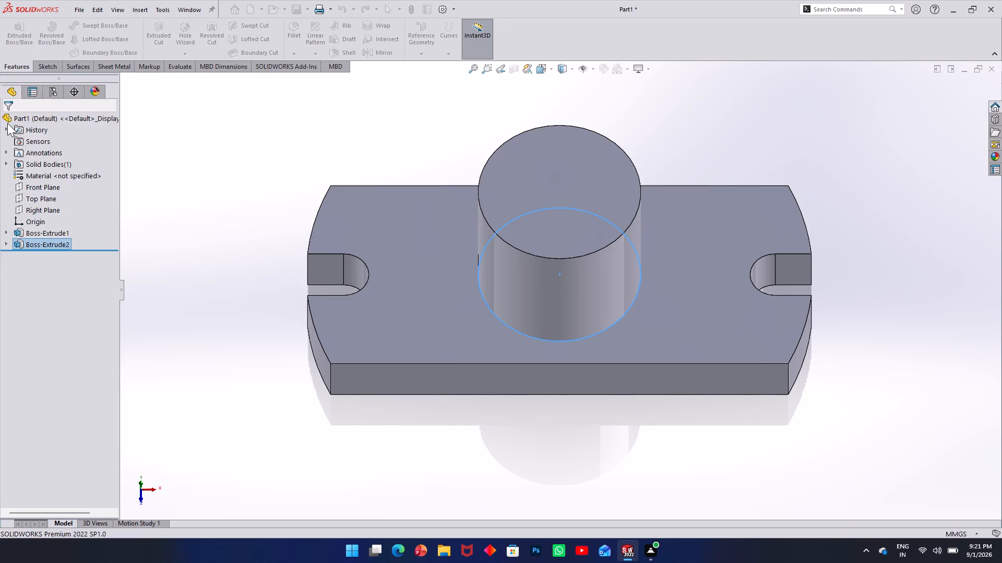
pyautogui.click(205, 103)
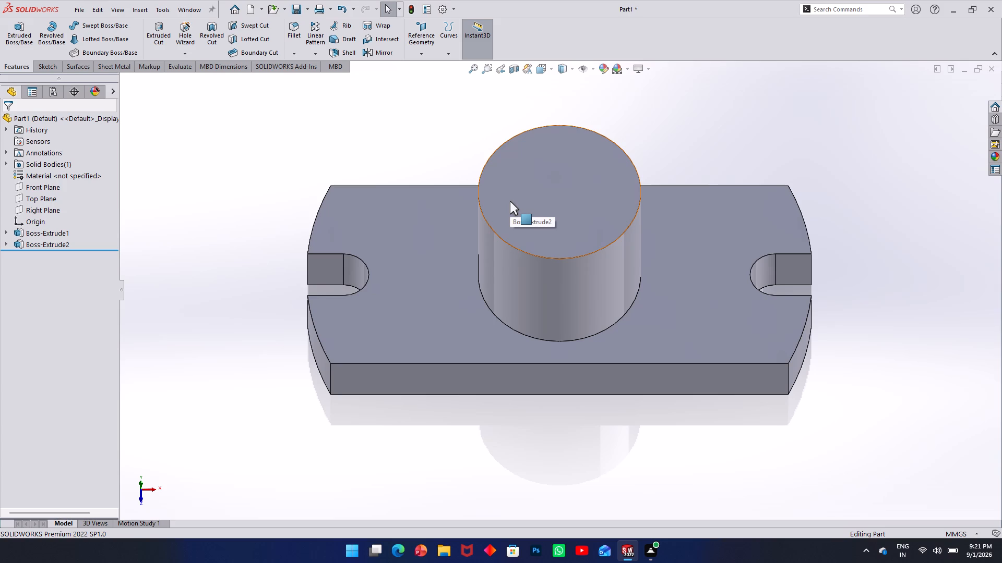
# Start a sketch on the cylindrical boss's top face and draw a centre rectangle on the origin, about 44.7 mm wide and 100.2 mm long.
pyautogui.click(562, 209)
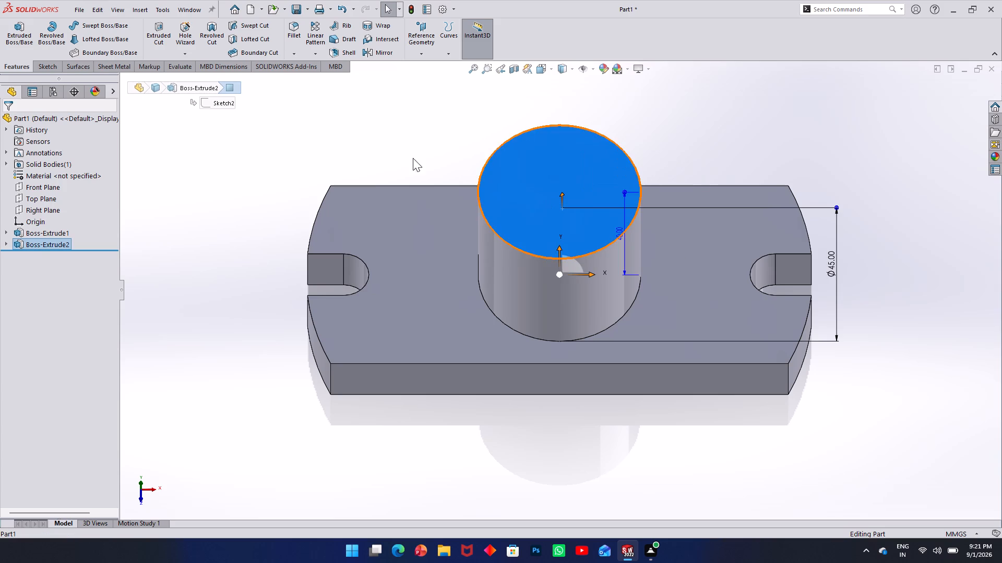
pyautogui.click(42, 64)
pyautogui.click(19, 35)
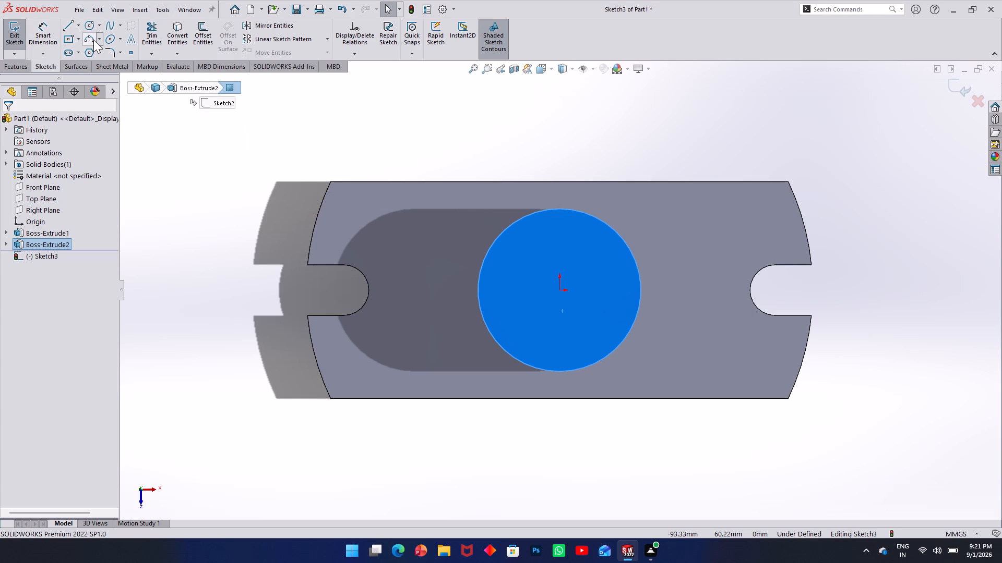
pyautogui.click(77, 41)
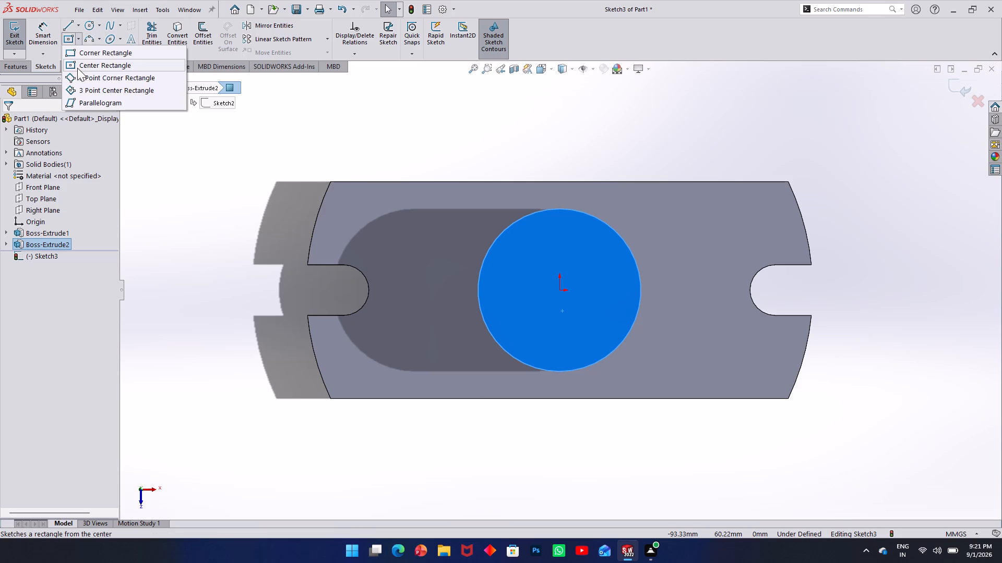
pyautogui.click(77, 68)
pyautogui.click(559, 291)
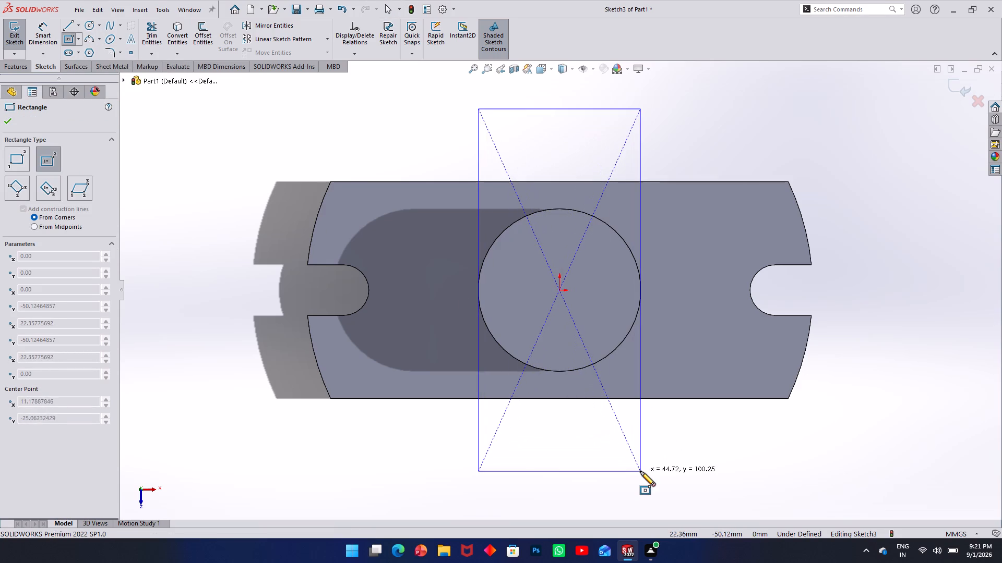
pyautogui.click(640, 471)
# Dimension the rectangle's long vertical side as 88 mm and its short horizontal side as 40 mm.
pyautogui.click(40, 29)
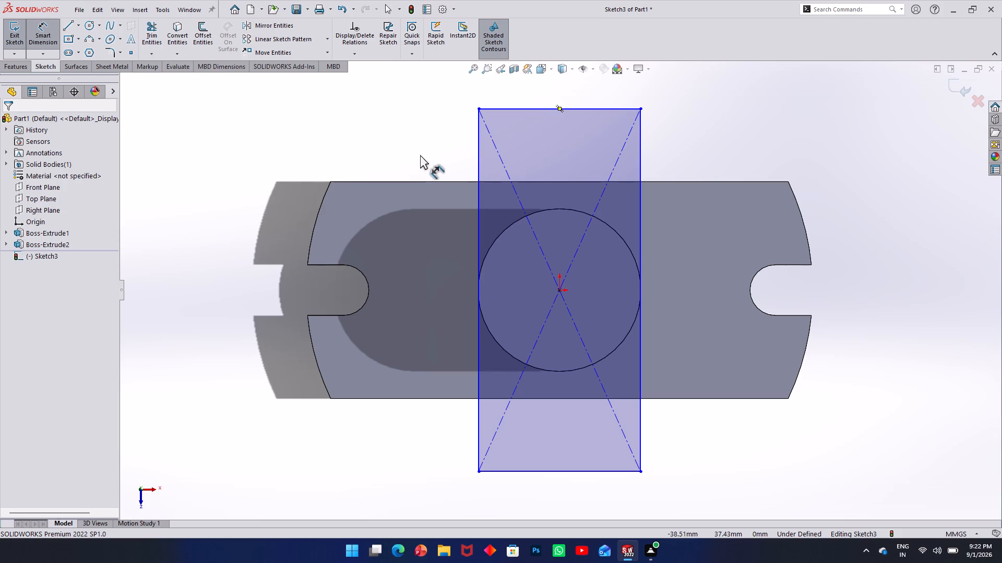
pyautogui.click(639, 159)
pyautogui.click(857, 213)
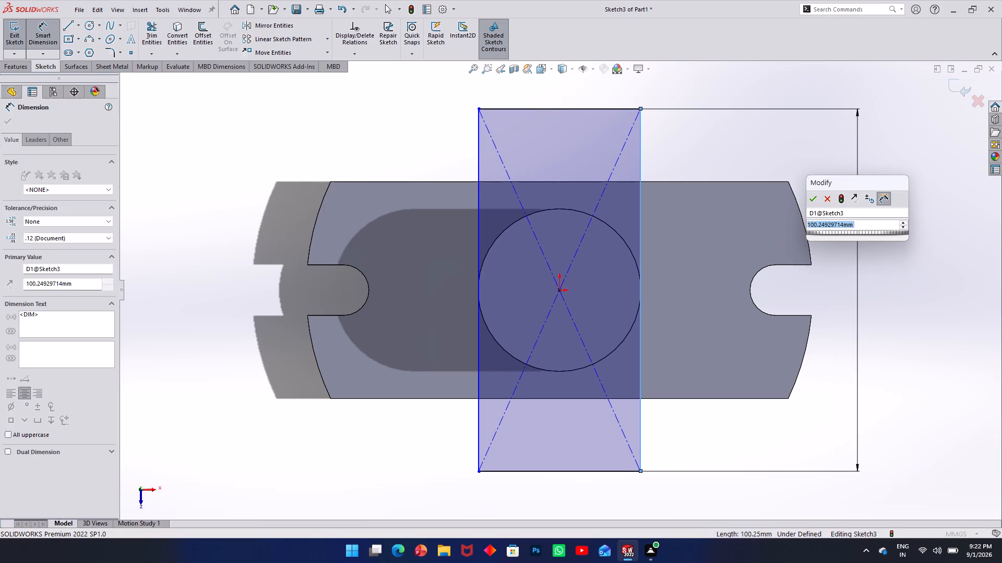
pyautogui.write('88')
pyautogui.press('Return')
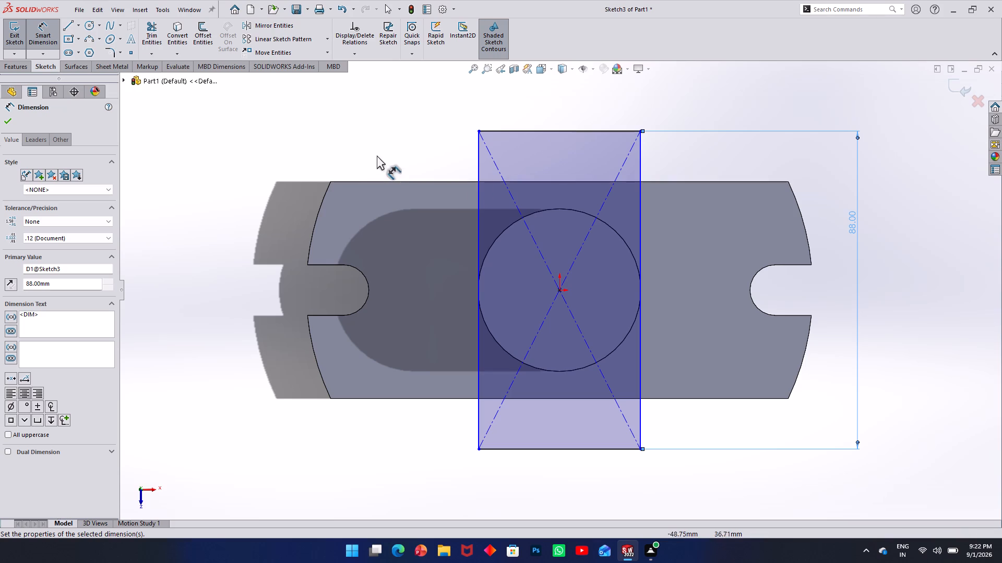
pyautogui.click(564, 130)
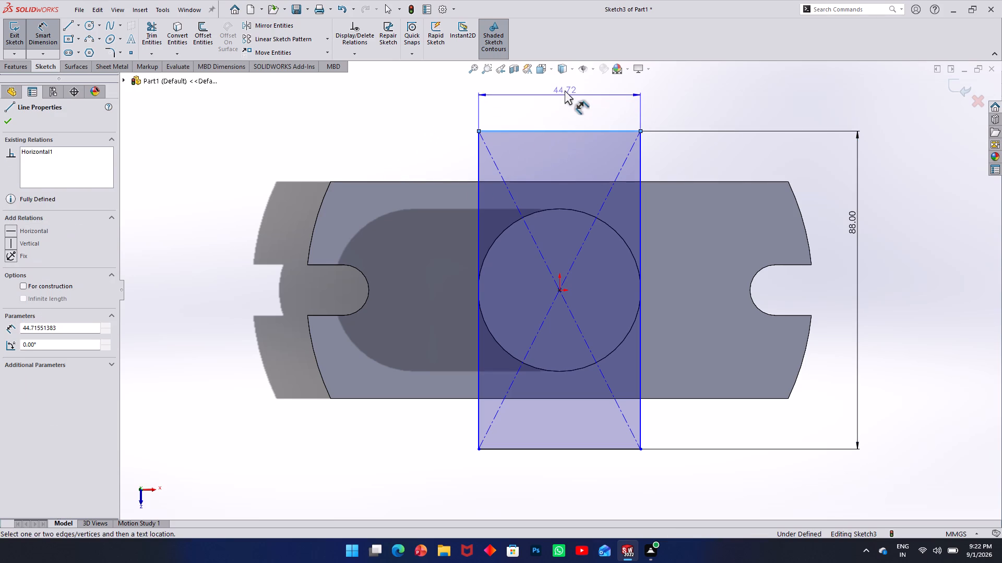
pyautogui.click(558, 90)
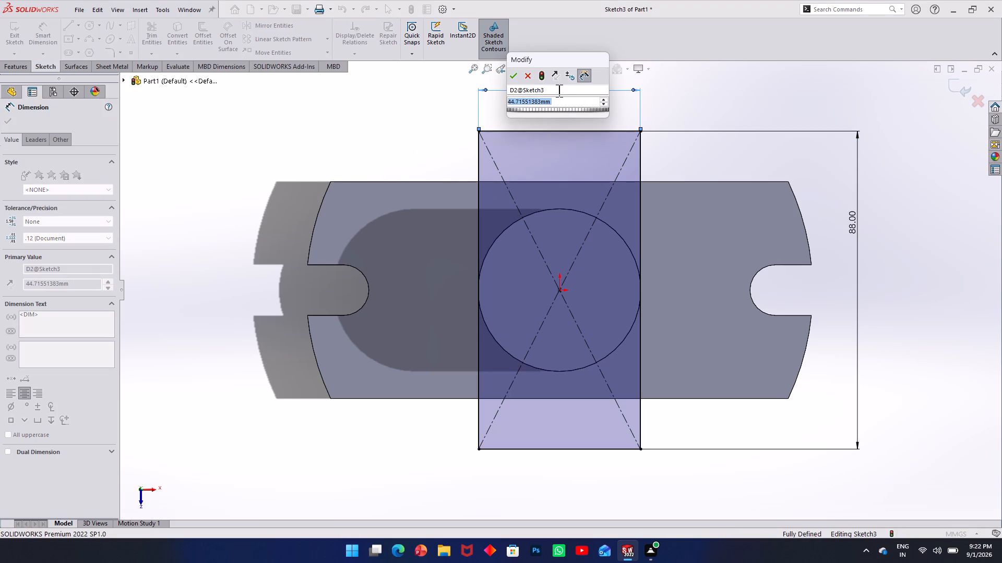
pyautogui.write('40')
pyautogui.press('Return')
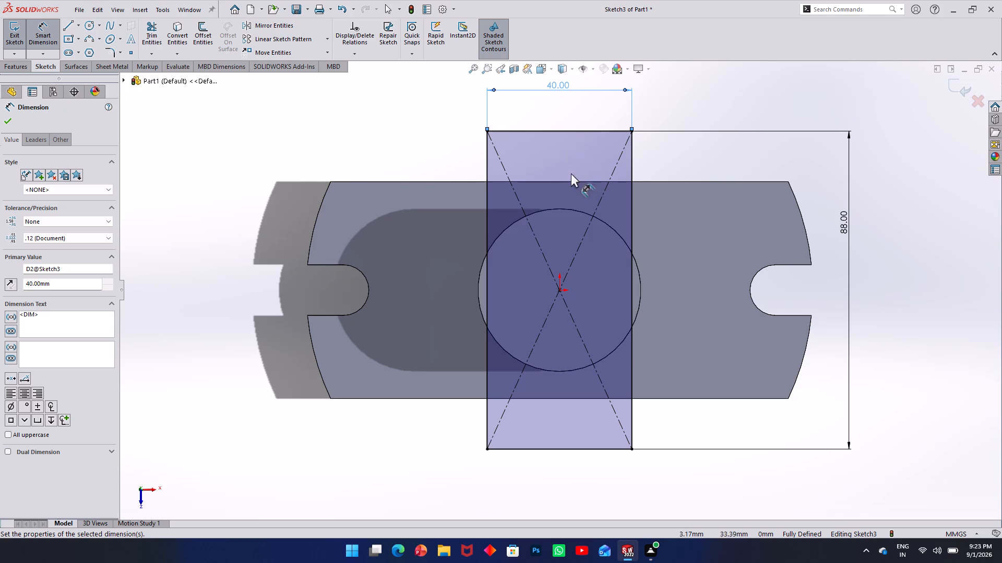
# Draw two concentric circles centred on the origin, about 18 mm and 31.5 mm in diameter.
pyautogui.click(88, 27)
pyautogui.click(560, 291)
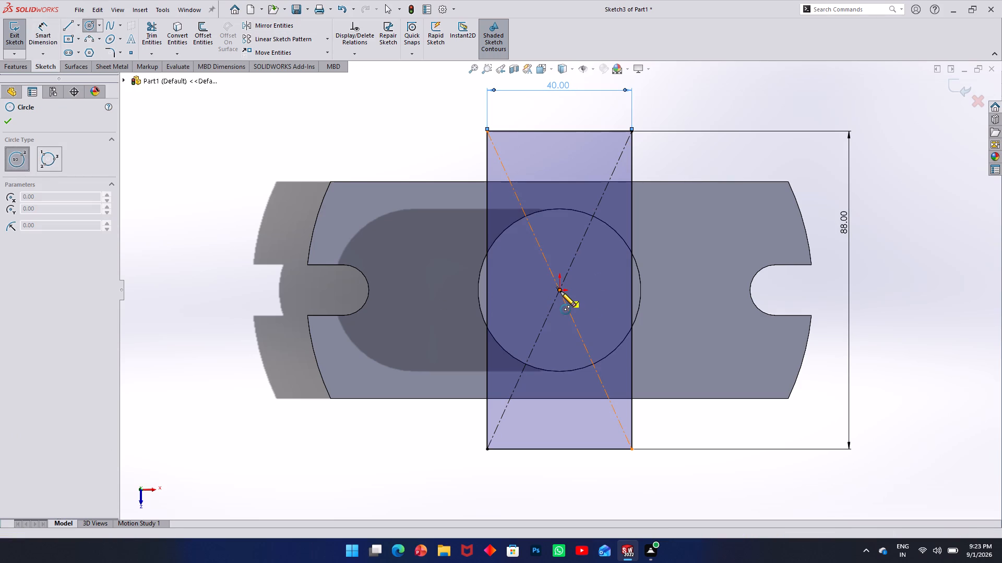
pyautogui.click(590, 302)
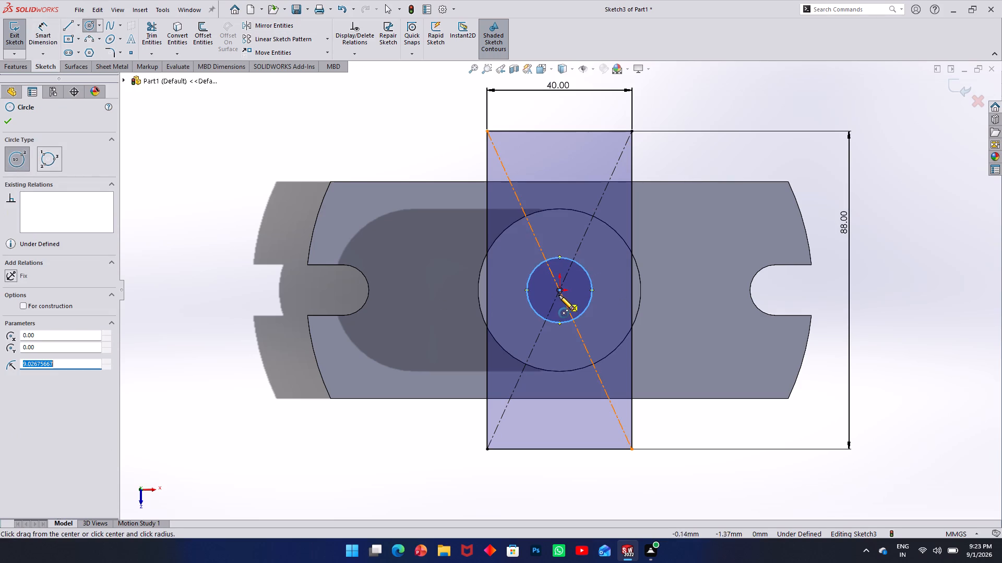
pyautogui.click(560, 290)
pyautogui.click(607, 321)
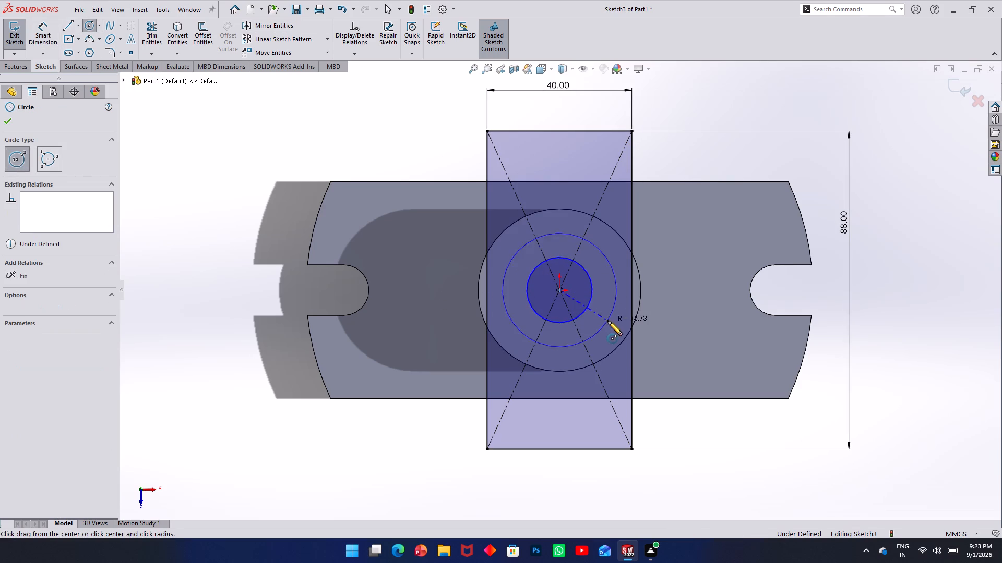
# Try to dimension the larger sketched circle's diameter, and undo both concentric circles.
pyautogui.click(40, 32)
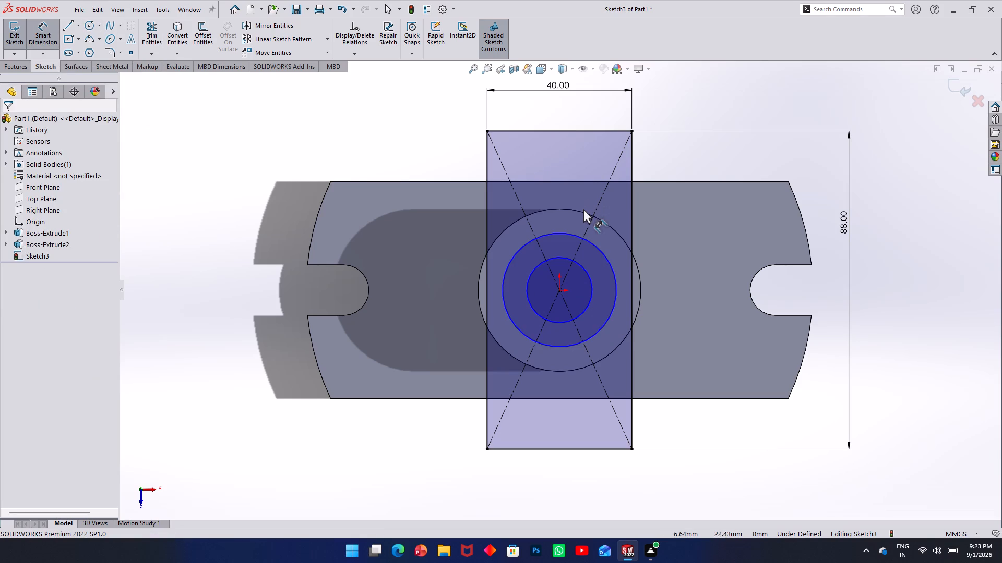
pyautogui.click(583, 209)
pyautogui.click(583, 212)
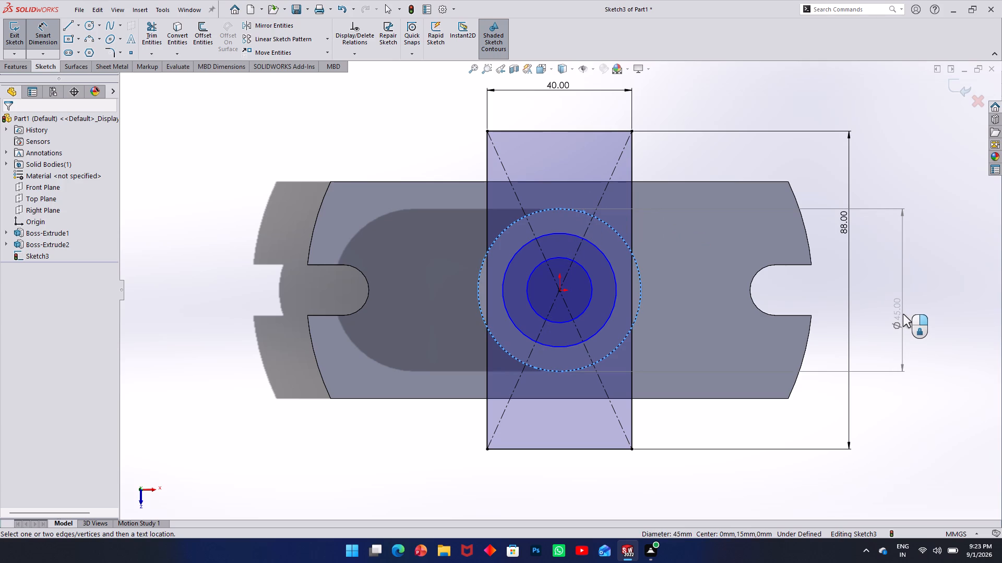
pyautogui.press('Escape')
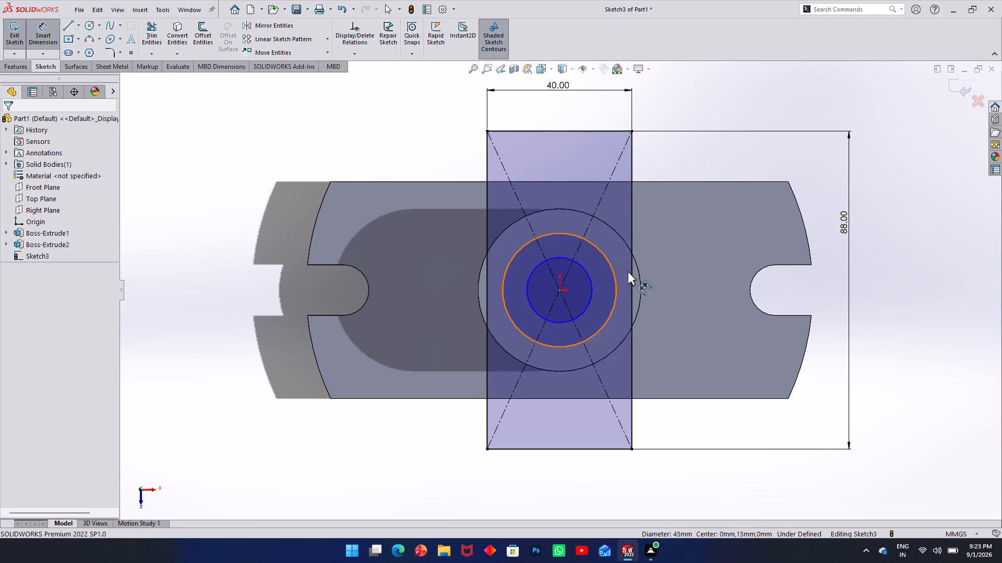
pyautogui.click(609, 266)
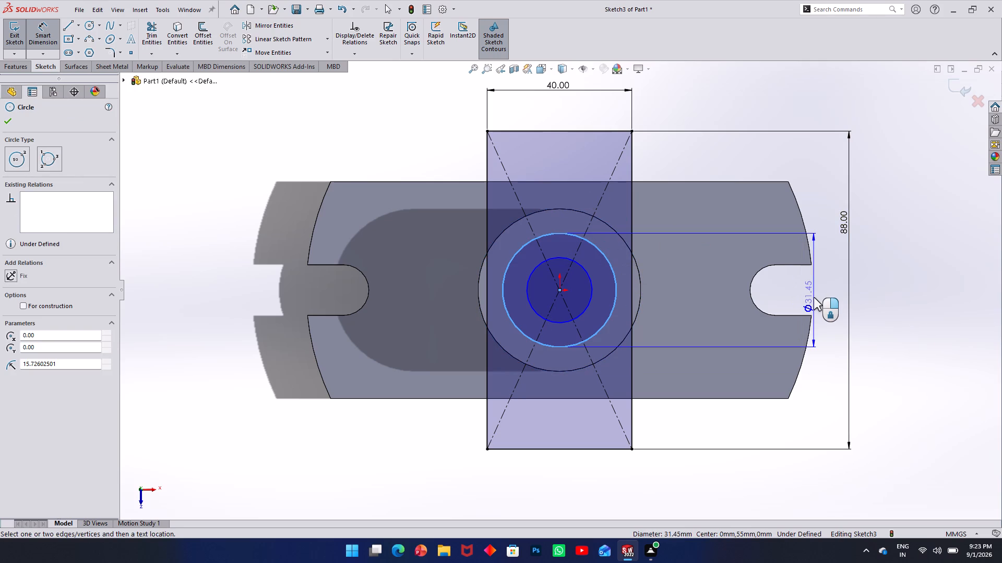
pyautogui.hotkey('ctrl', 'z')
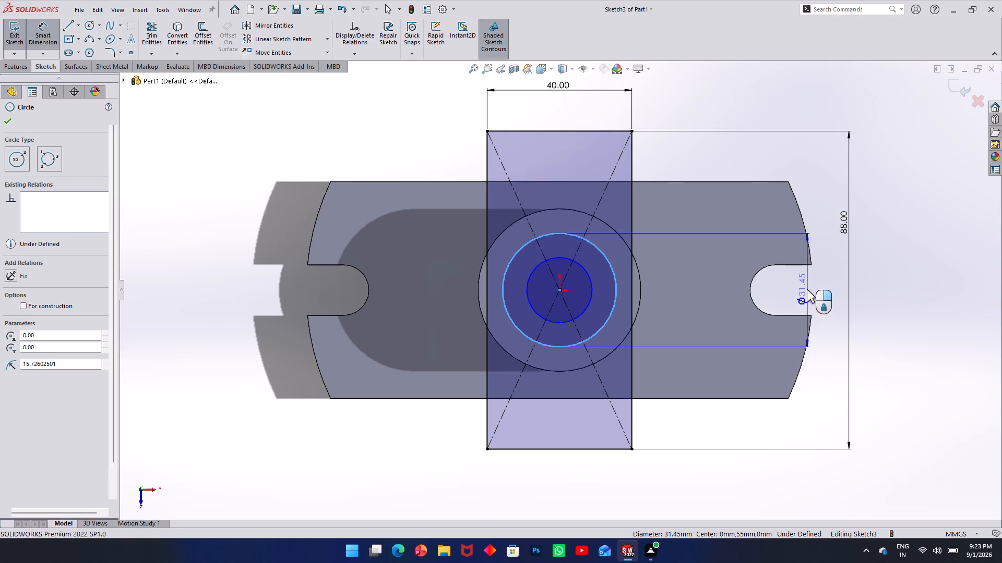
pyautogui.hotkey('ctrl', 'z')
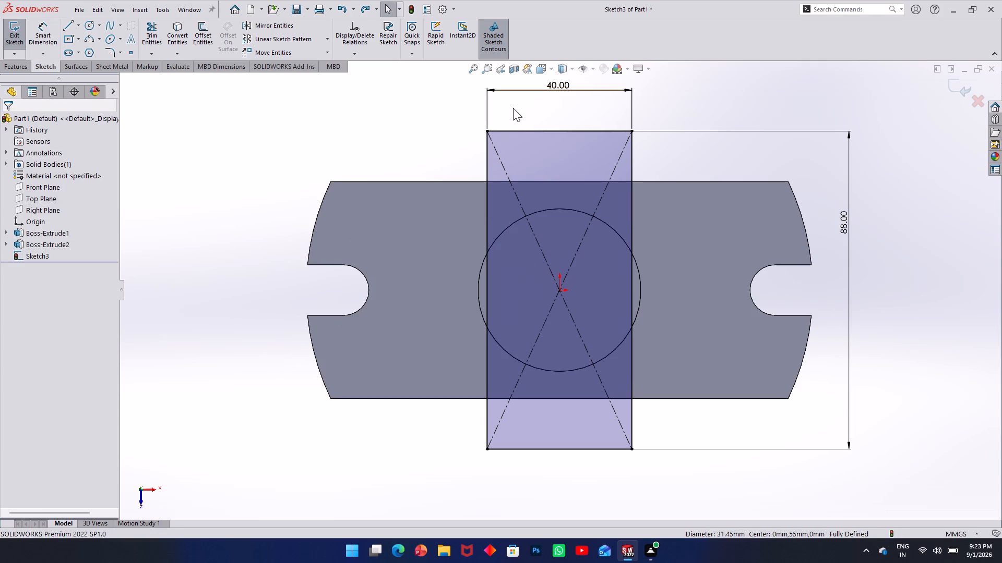
# Set the rectangle's horizontal width dimension to 45 mm.
pyautogui.doubleClick(552, 85)
pyautogui.write('45')
pyautogui.press('Return')
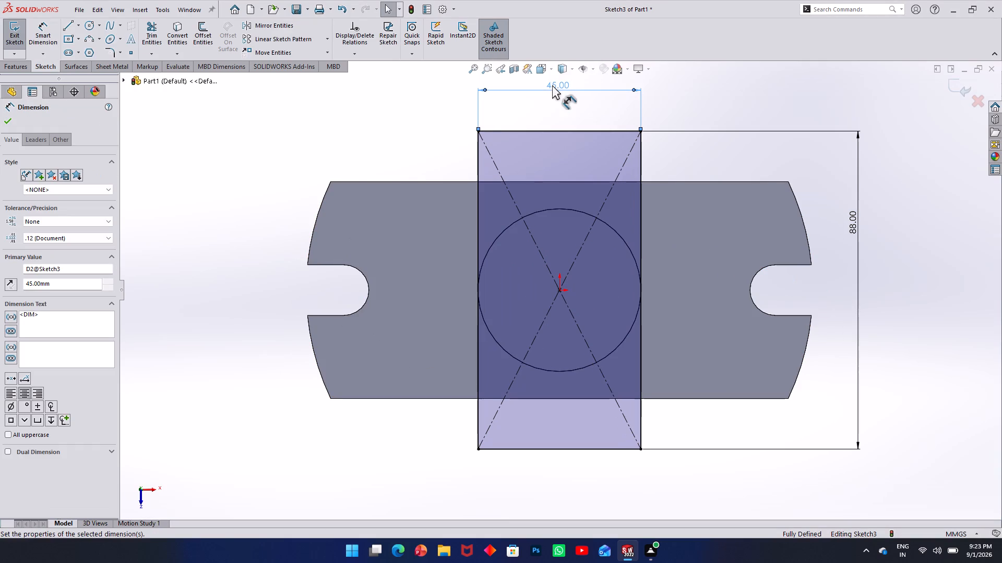
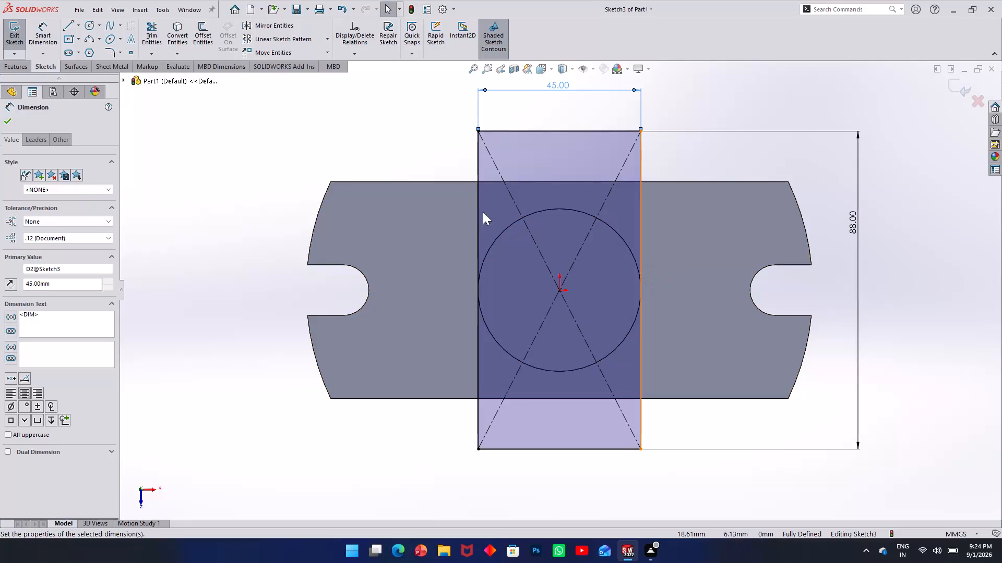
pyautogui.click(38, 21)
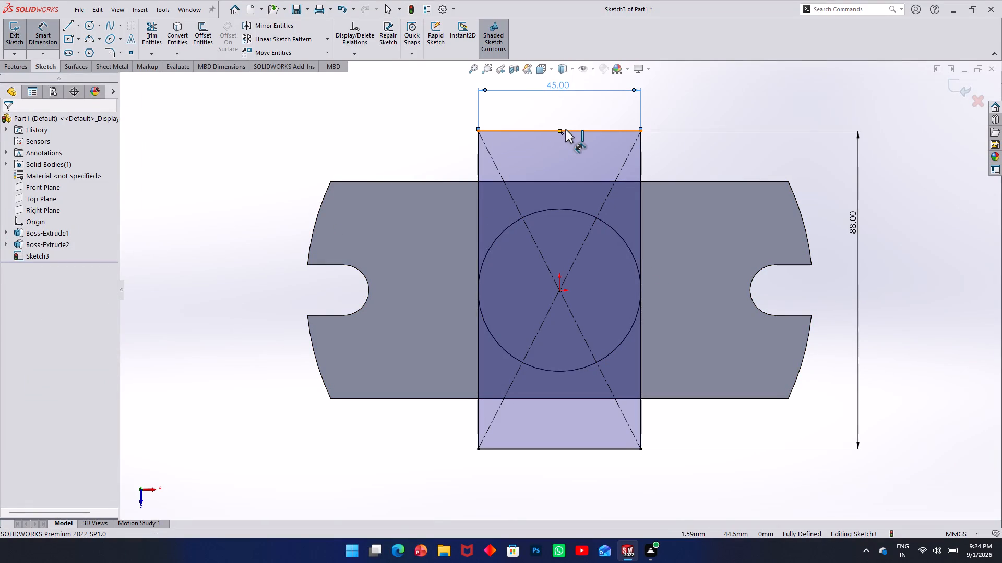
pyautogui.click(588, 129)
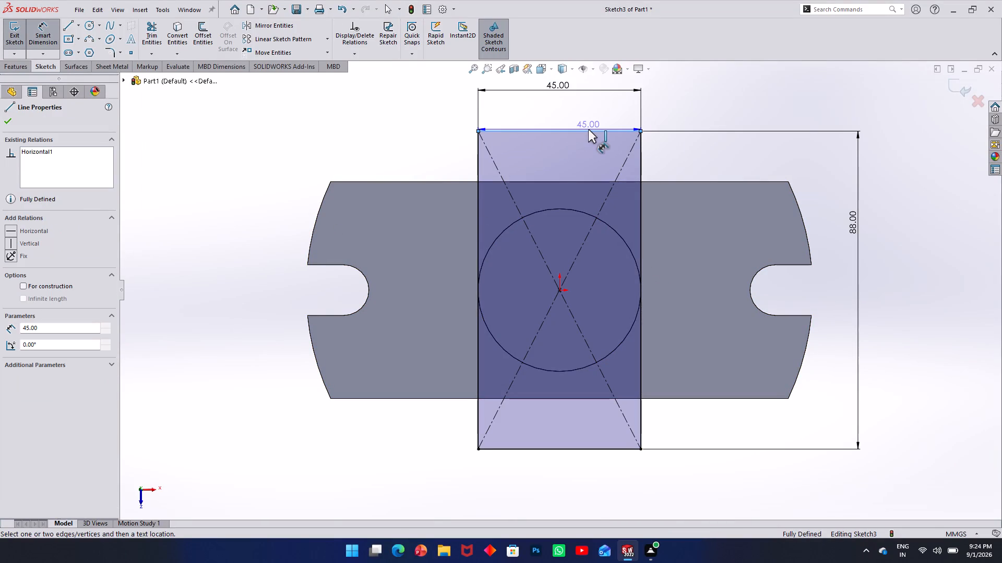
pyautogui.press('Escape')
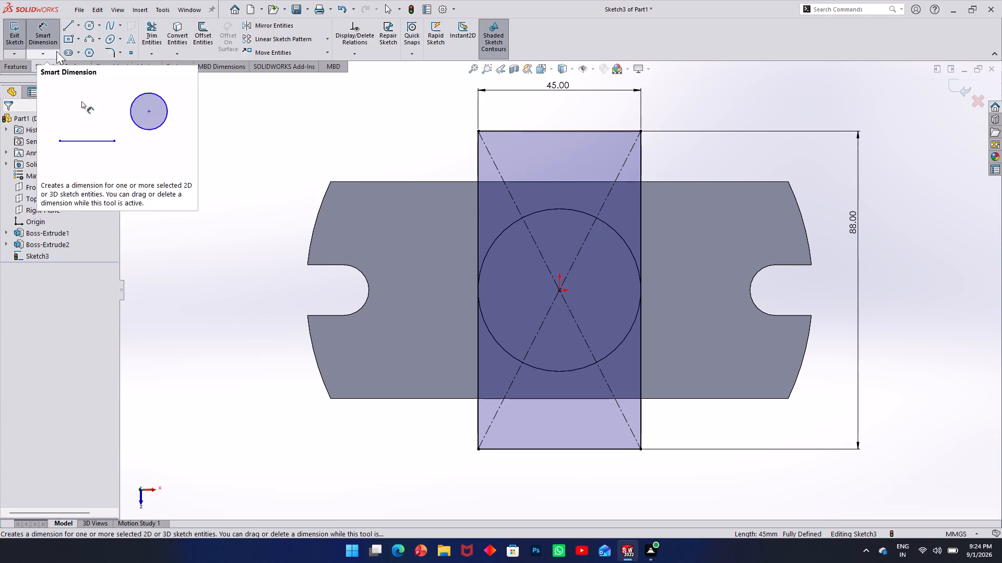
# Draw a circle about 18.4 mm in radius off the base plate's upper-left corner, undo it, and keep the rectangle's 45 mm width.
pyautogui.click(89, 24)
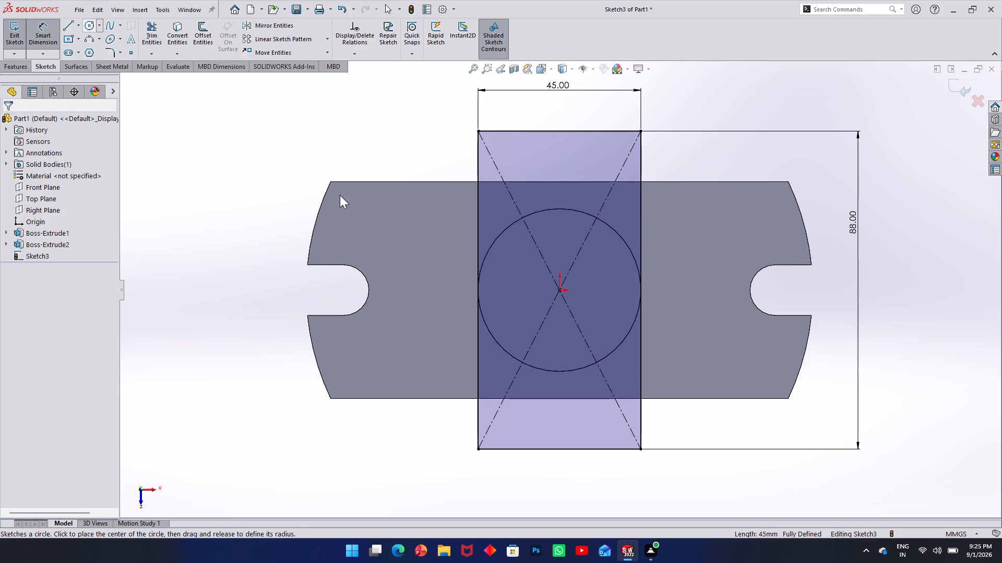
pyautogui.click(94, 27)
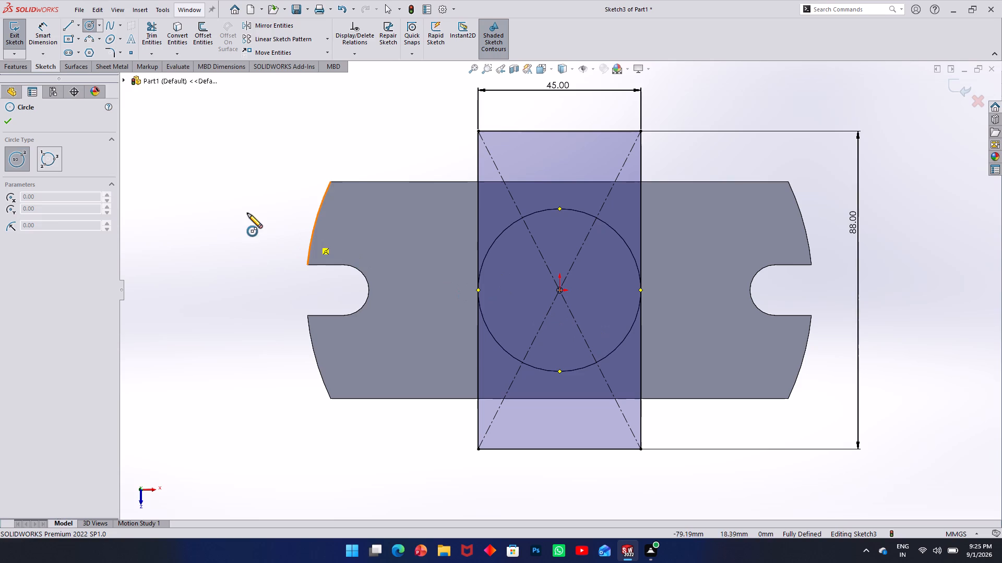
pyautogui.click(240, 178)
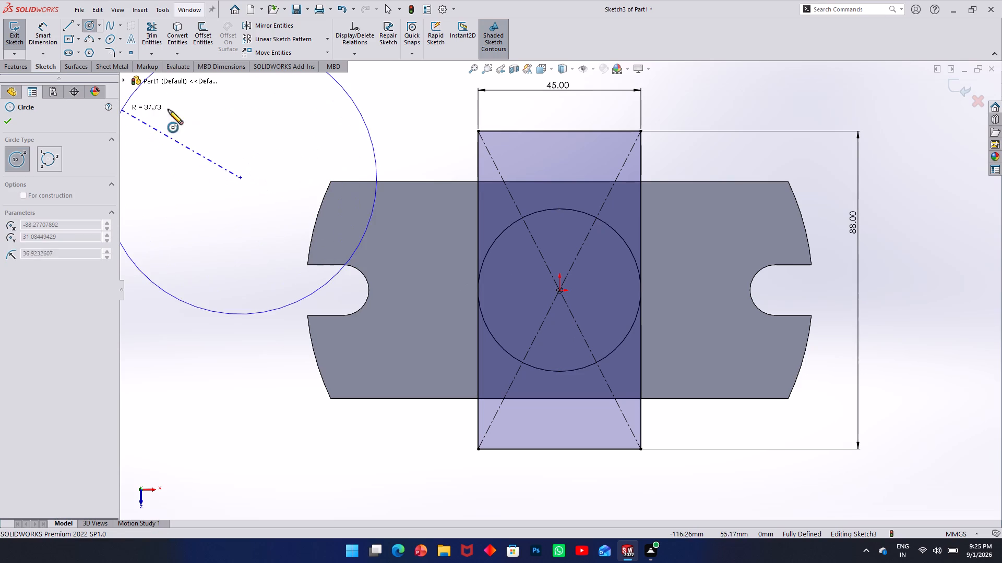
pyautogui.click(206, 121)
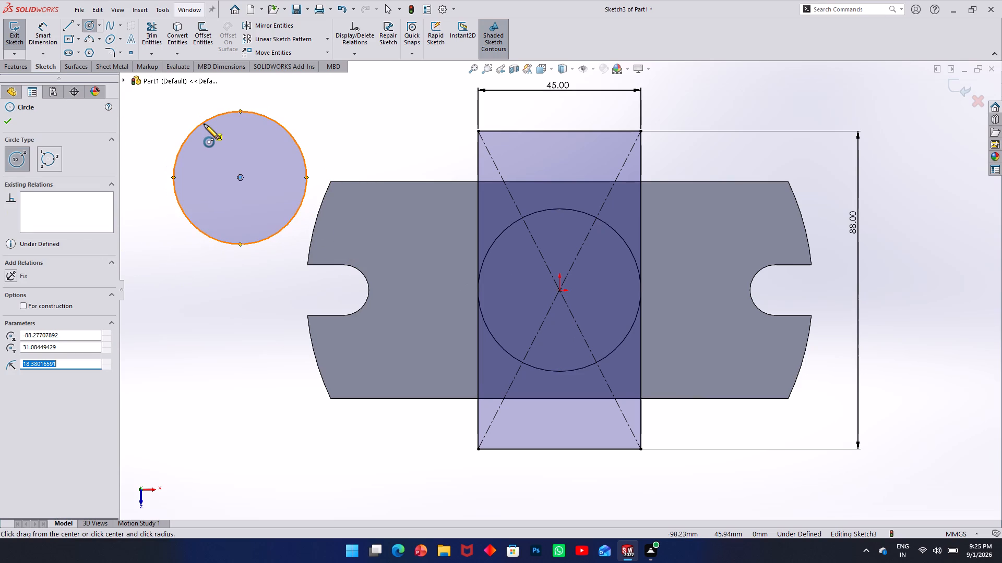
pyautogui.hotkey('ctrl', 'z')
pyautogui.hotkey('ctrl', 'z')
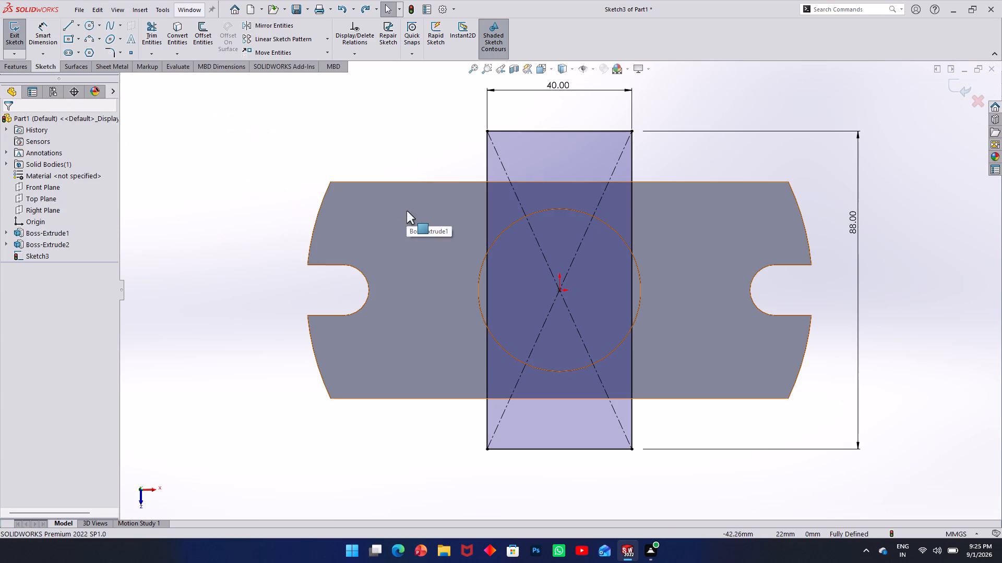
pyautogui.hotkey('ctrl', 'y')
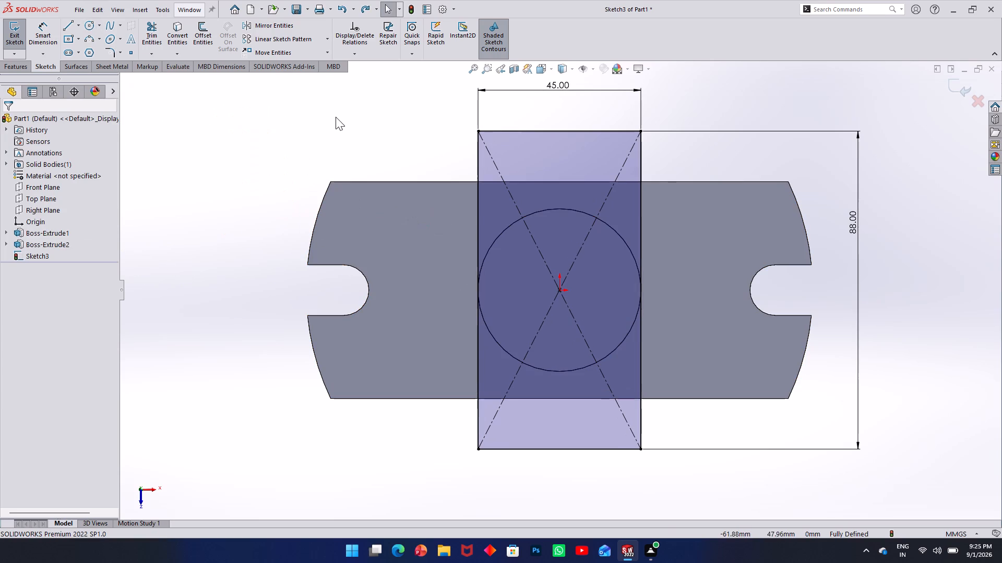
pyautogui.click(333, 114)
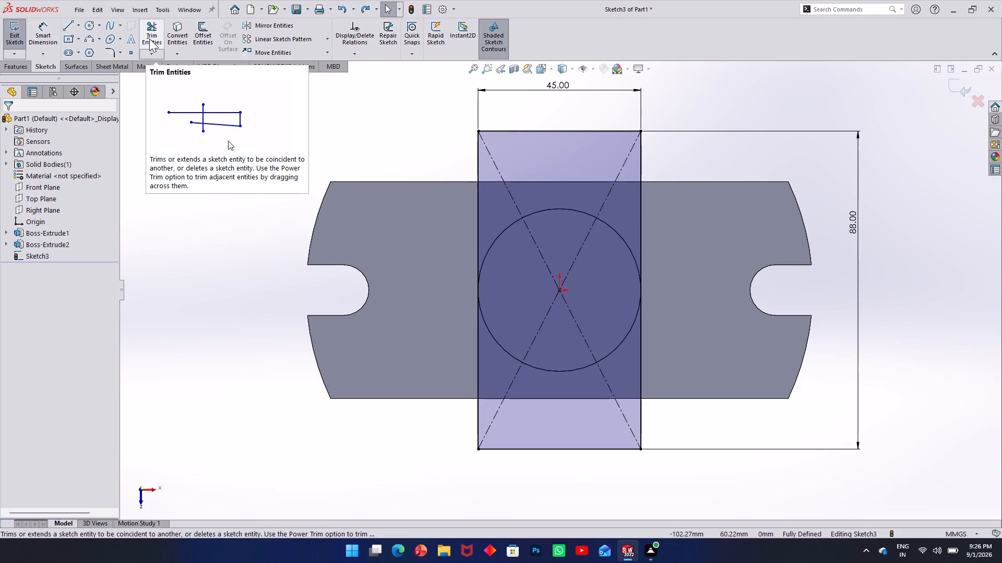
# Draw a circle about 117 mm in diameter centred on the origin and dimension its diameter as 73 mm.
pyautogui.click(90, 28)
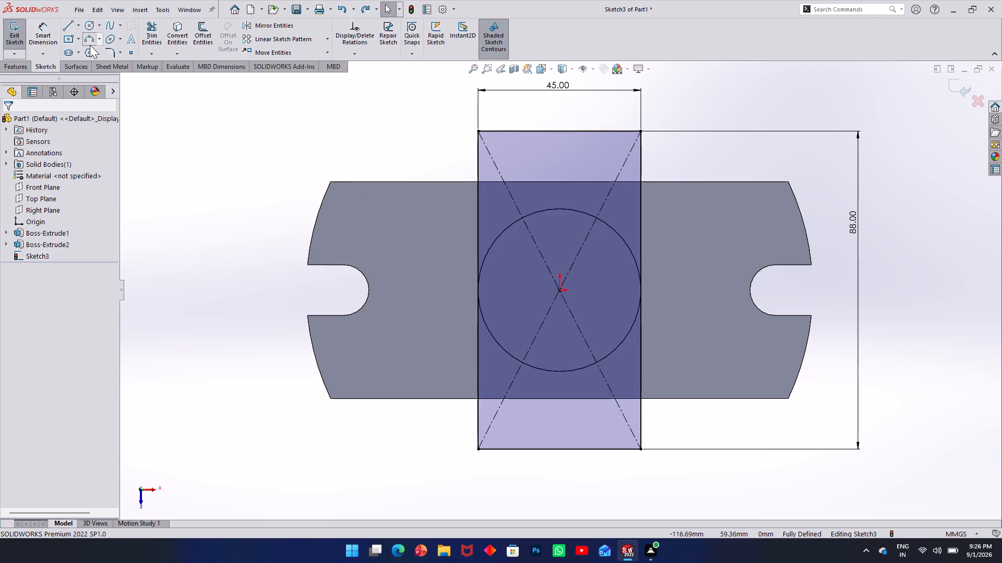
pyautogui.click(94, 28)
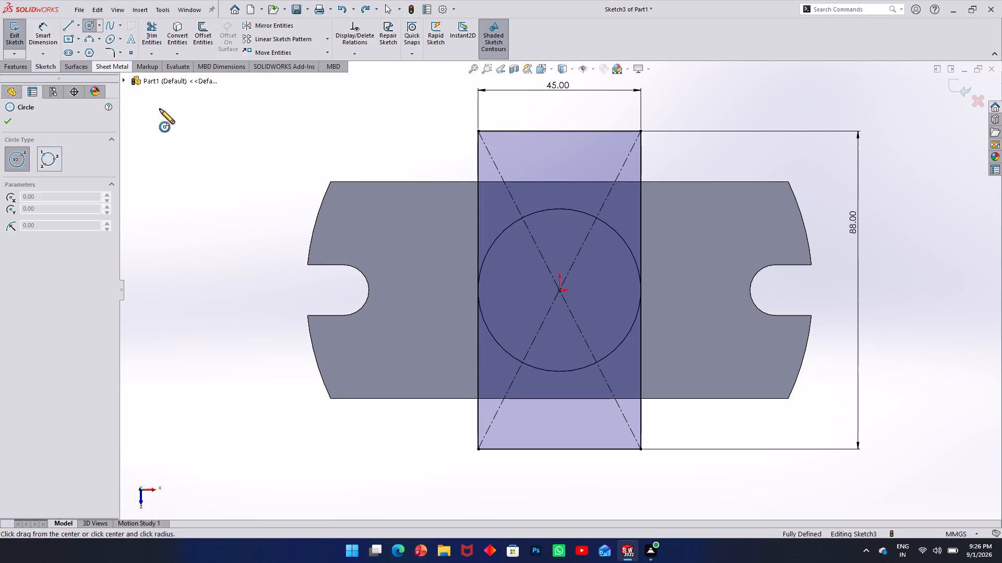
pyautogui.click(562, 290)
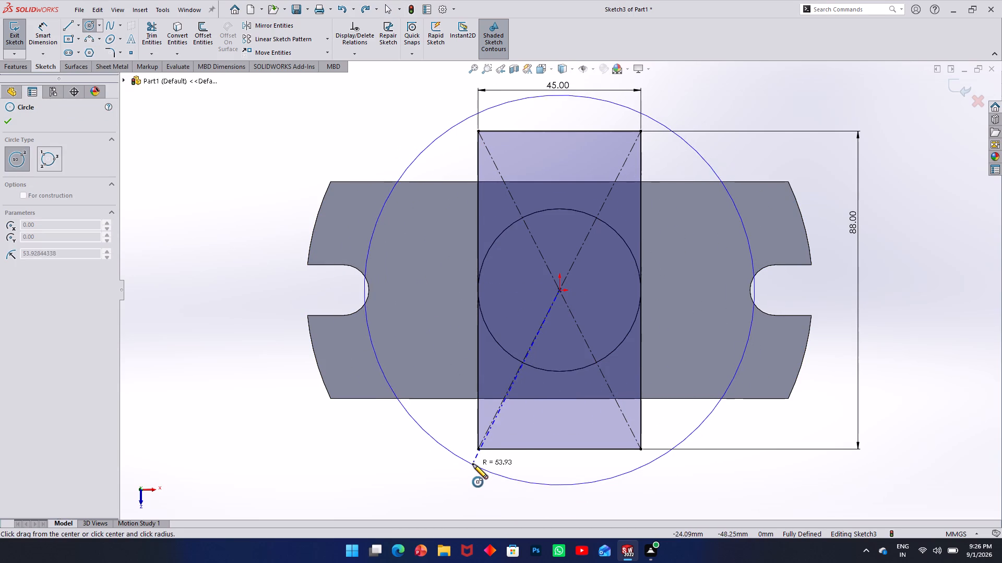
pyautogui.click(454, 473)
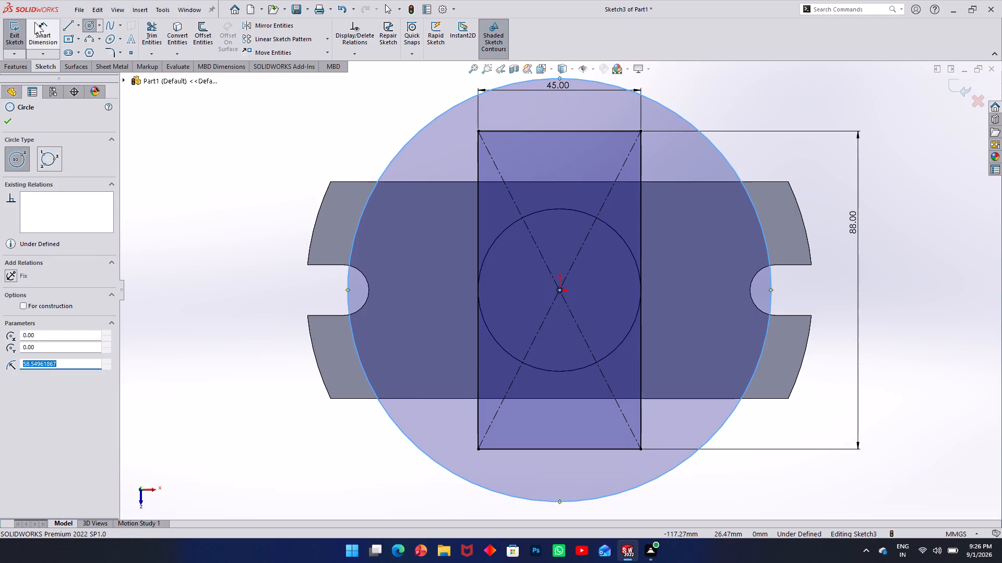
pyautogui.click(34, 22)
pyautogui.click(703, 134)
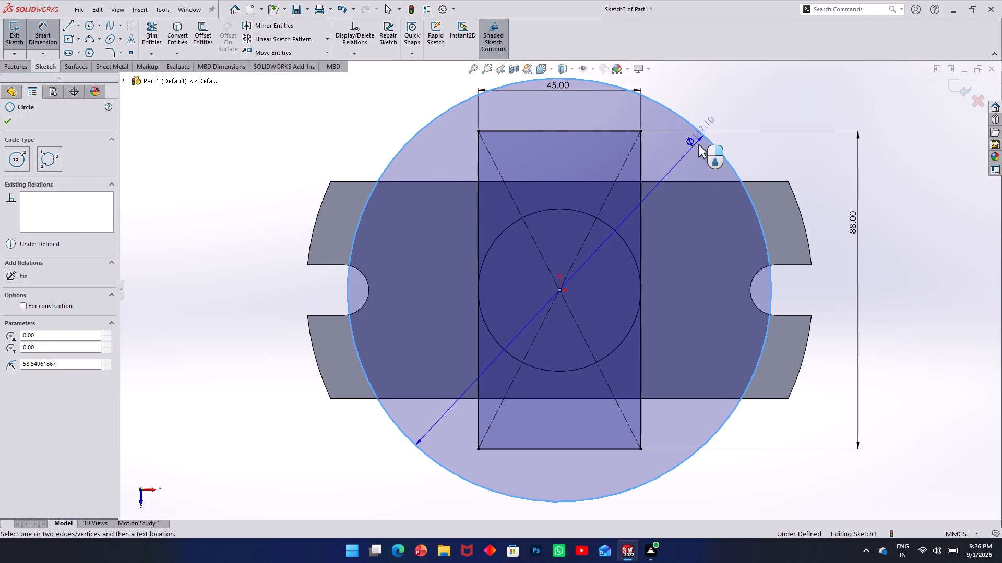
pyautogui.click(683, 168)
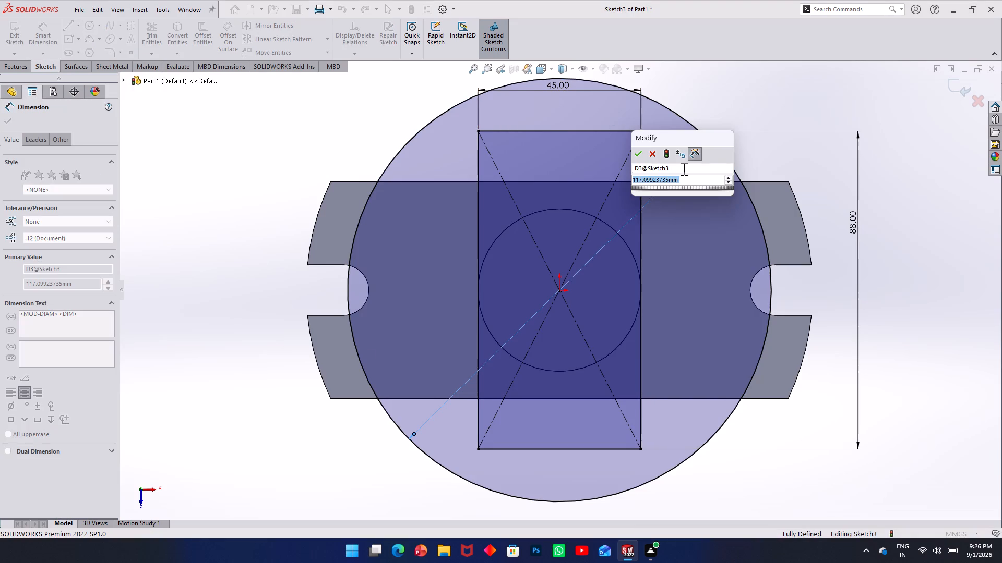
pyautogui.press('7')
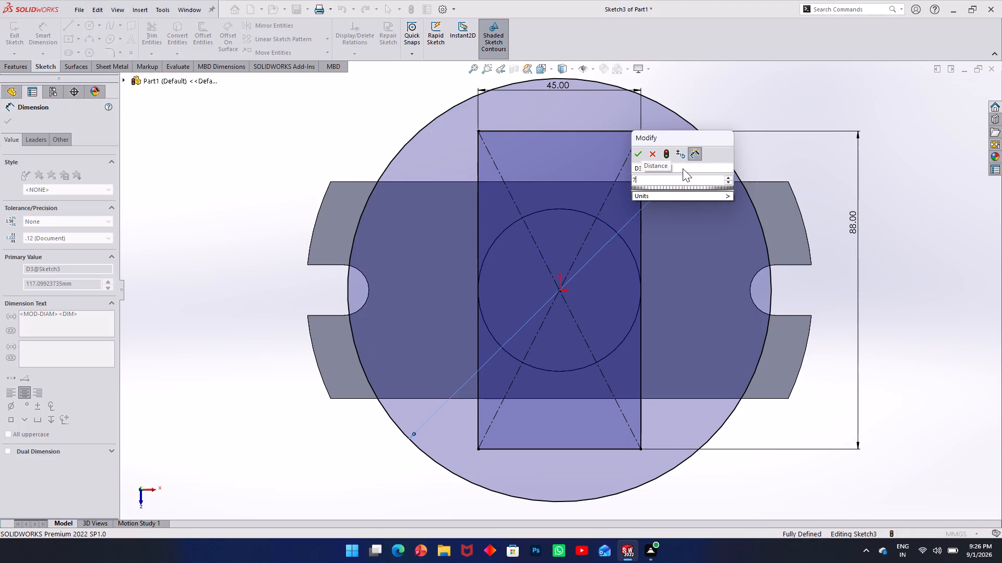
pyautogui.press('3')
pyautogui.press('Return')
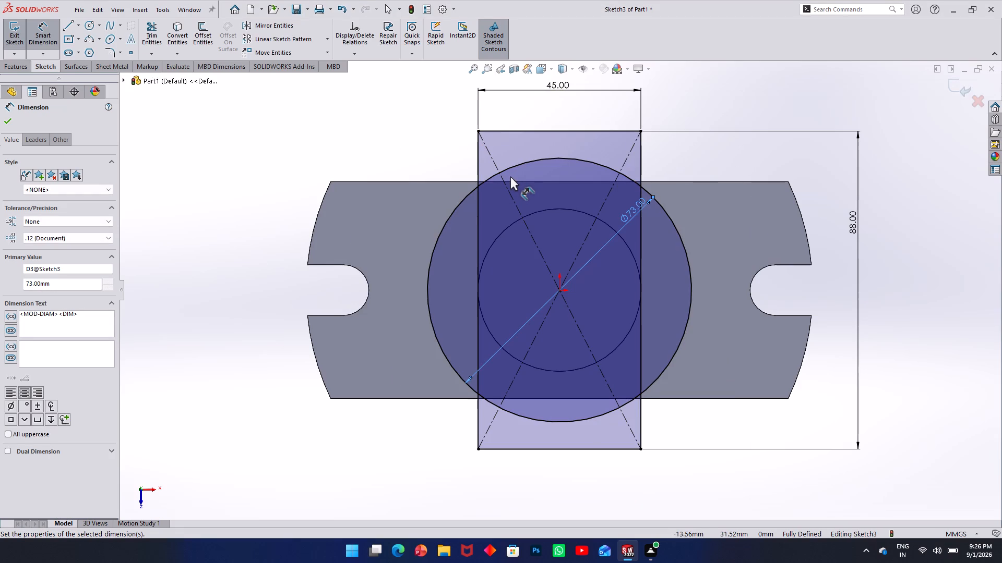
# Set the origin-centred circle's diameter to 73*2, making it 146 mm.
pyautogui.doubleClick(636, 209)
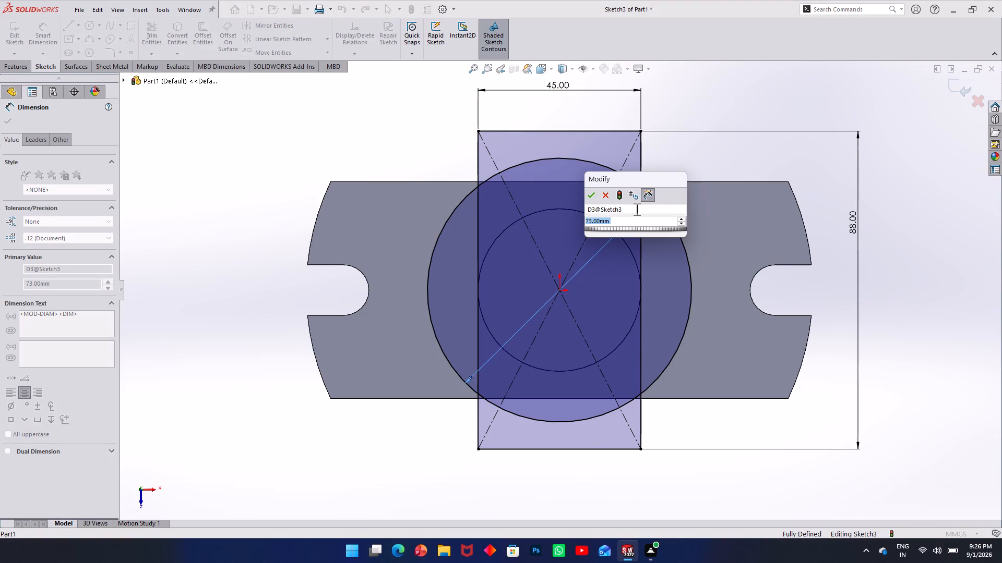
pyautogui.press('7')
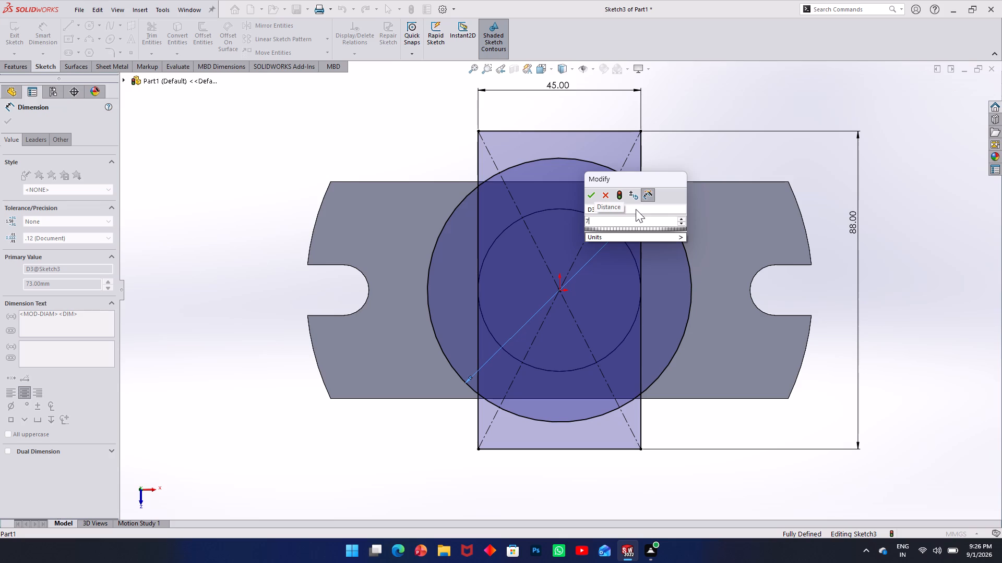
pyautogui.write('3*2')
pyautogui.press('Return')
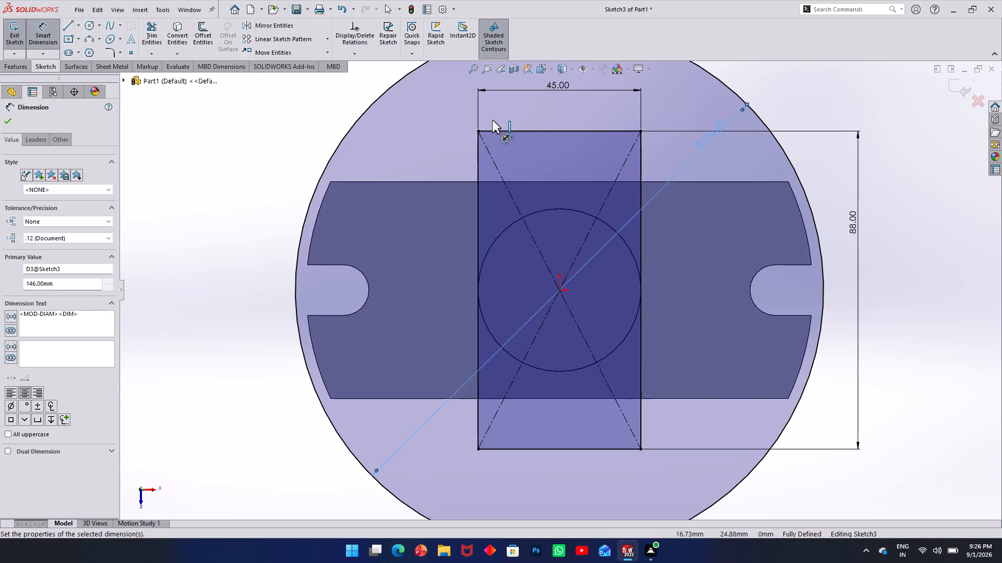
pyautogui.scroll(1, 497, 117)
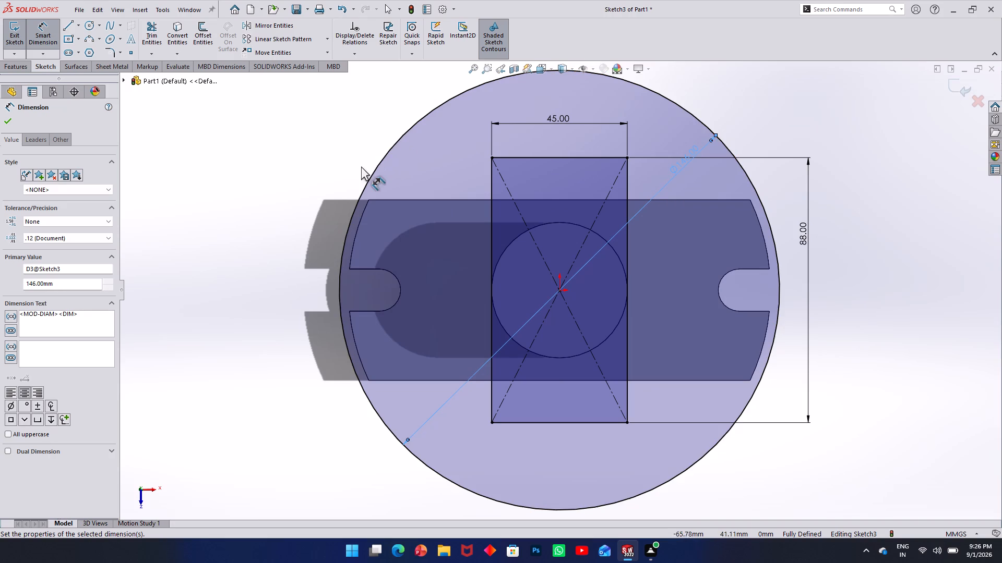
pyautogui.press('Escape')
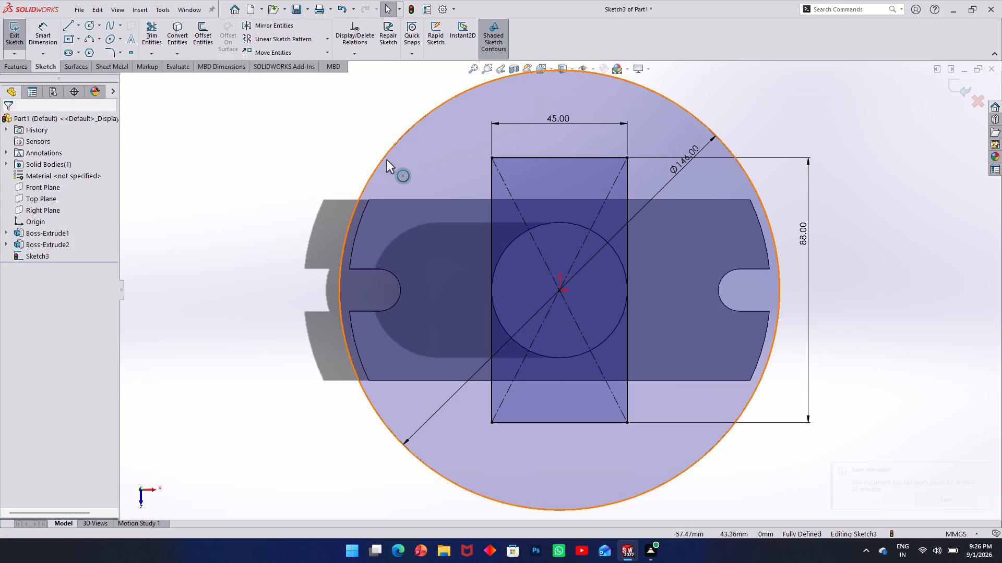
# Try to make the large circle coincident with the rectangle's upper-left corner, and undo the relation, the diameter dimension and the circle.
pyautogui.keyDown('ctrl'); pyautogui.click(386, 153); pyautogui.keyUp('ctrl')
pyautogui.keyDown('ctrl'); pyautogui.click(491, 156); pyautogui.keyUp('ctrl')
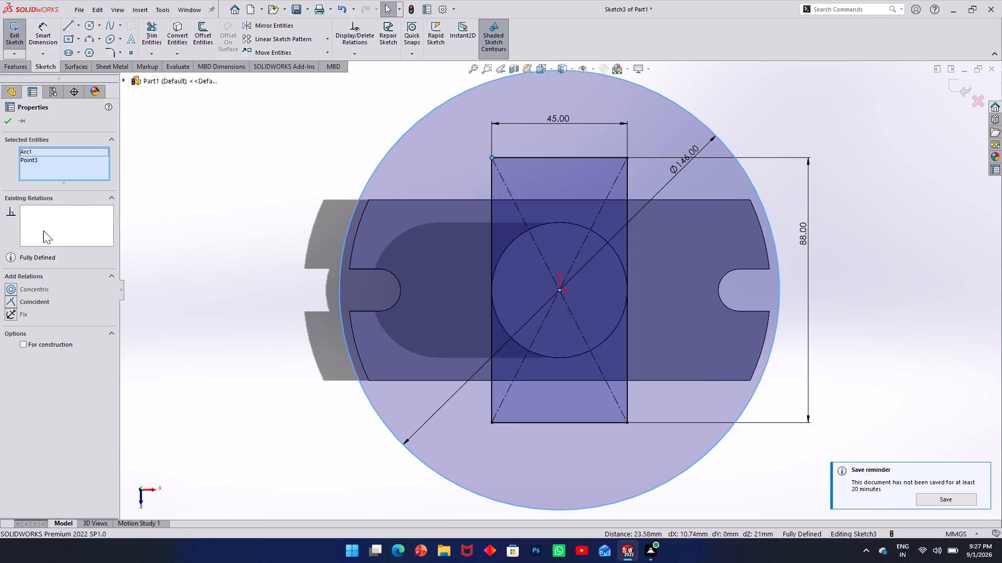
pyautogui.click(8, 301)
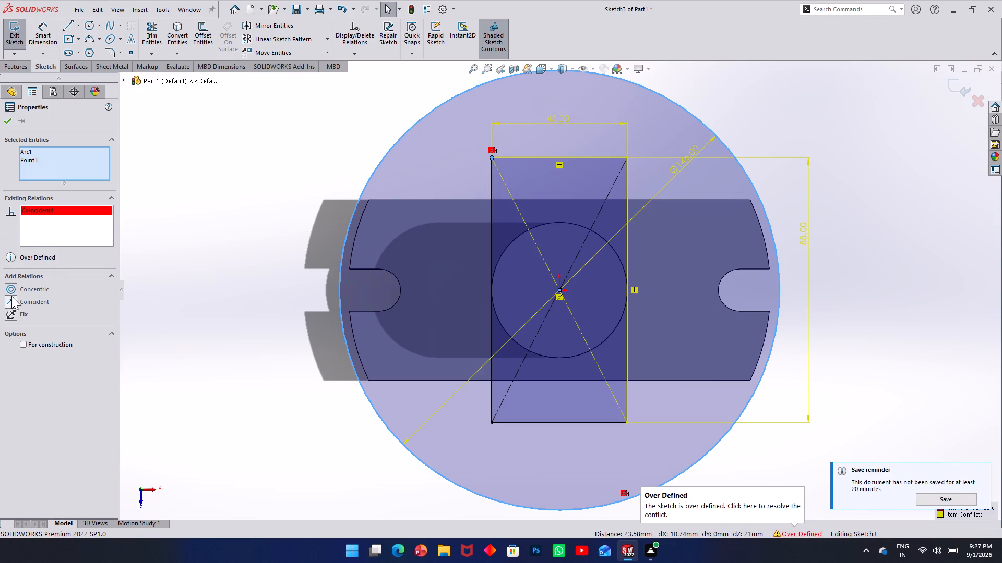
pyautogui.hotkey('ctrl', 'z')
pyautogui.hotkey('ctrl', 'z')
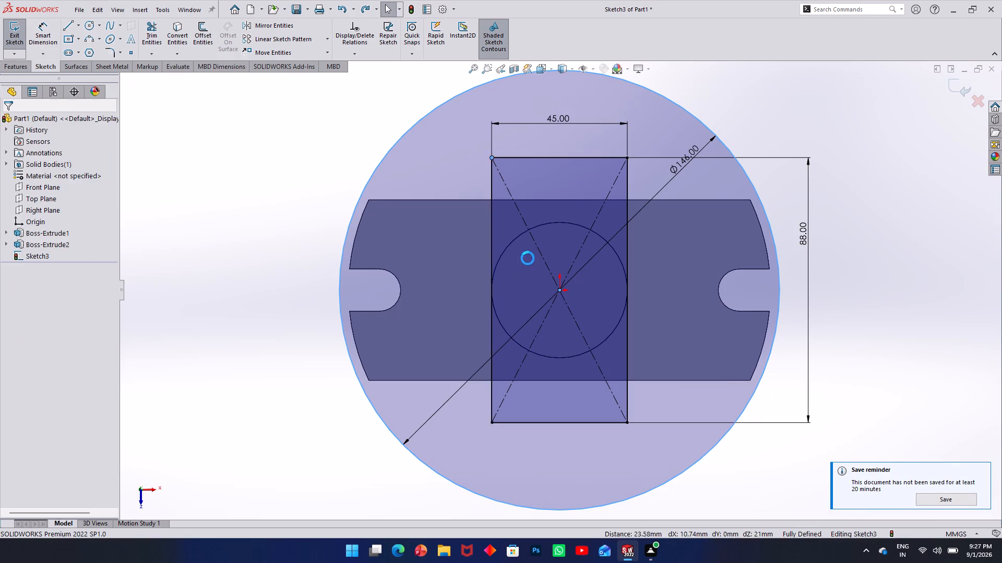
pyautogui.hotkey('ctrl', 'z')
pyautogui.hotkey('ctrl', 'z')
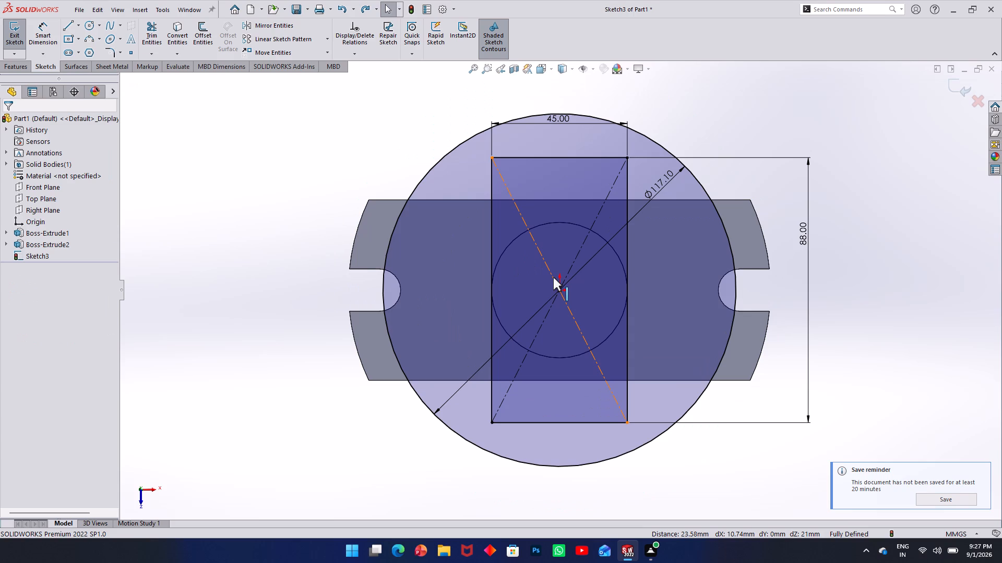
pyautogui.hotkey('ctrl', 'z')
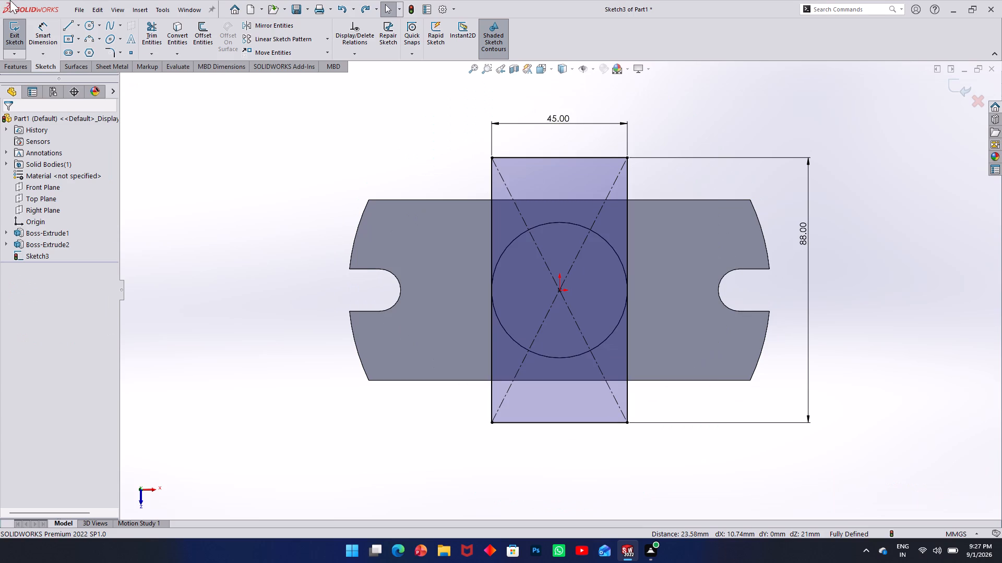
# Draw a circle about 139 mm in diameter around the rectangle, with its centre about 4 mm left of and 1.5 mm below the origin.
pyautogui.click(86, 26)
pyautogui.click(547, 295)
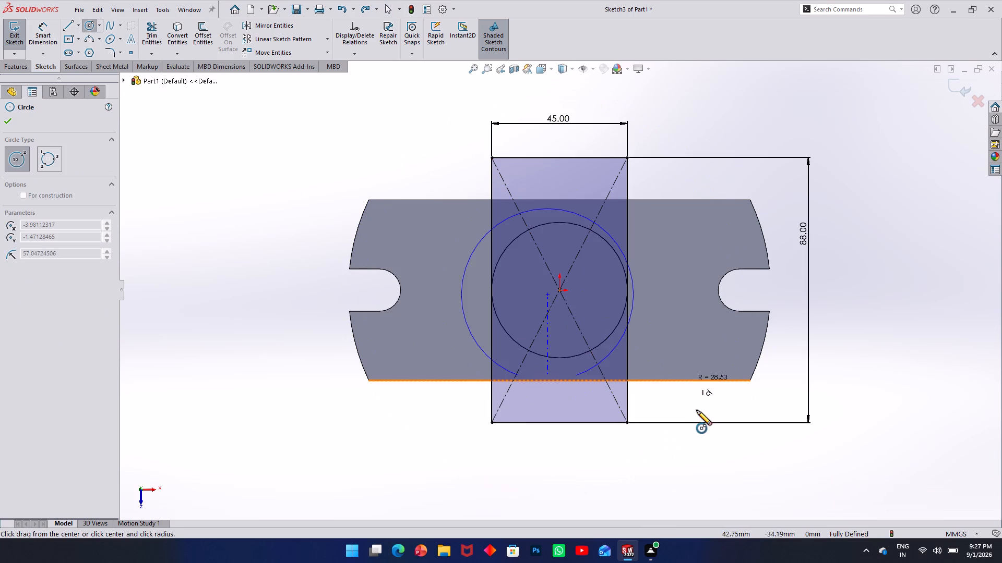
pyautogui.click(701, 437)
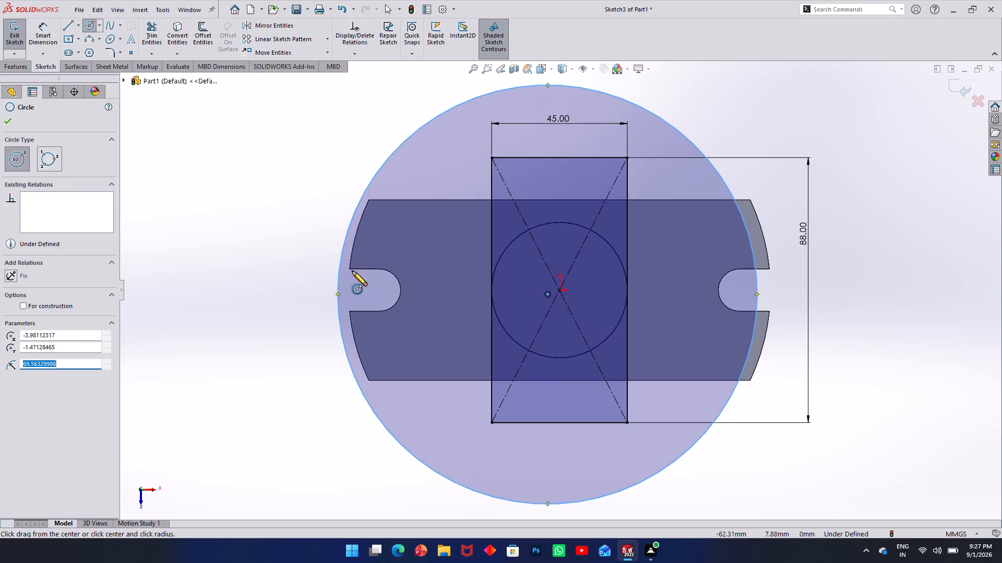
pyautogui.press('Escape')
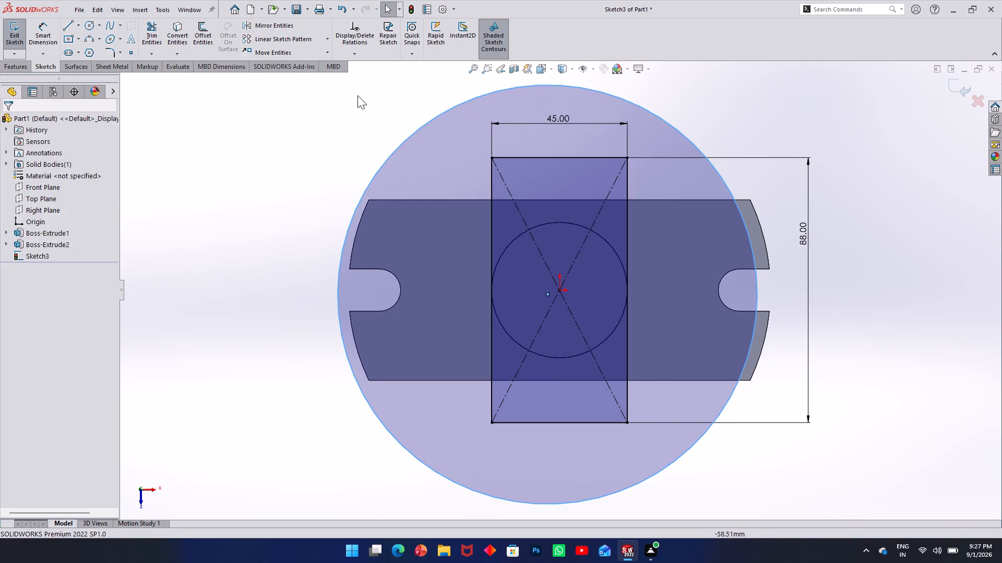
# Dimension the large circle's diameter as 73*2, making it 146 mm.
pyautogui.click(39, 20)
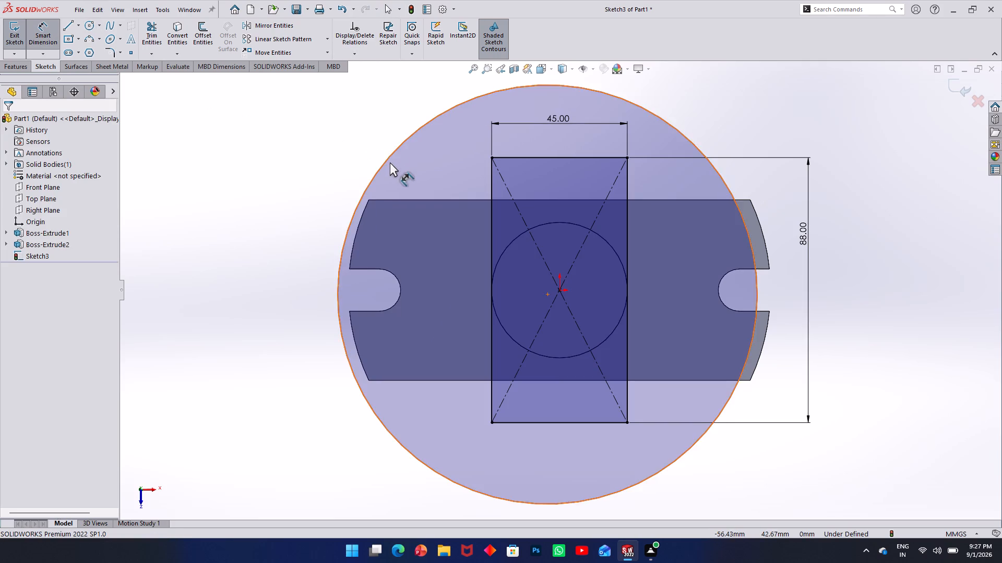
pyautogui.click(389, 156)
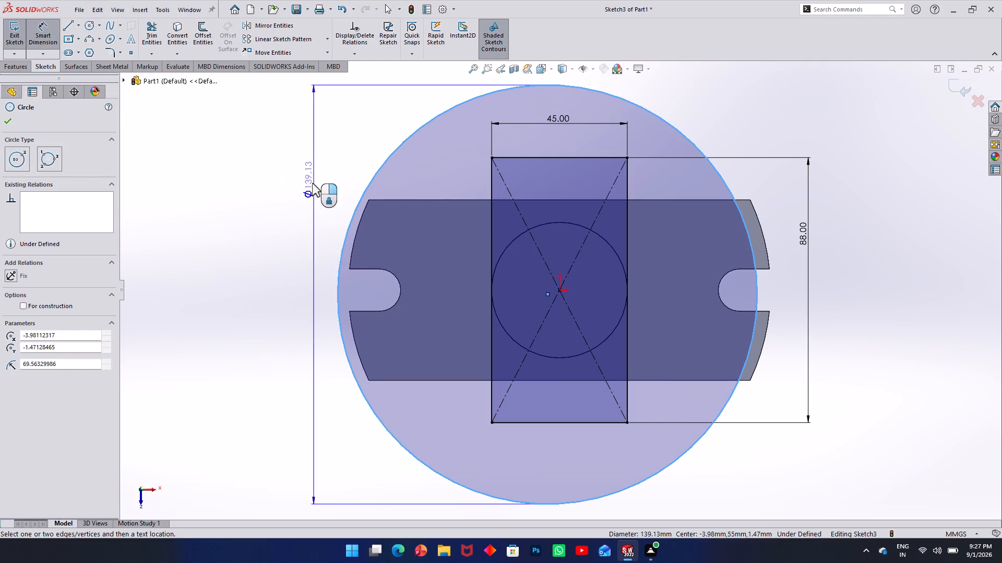
pyautogui.click(267, 254)
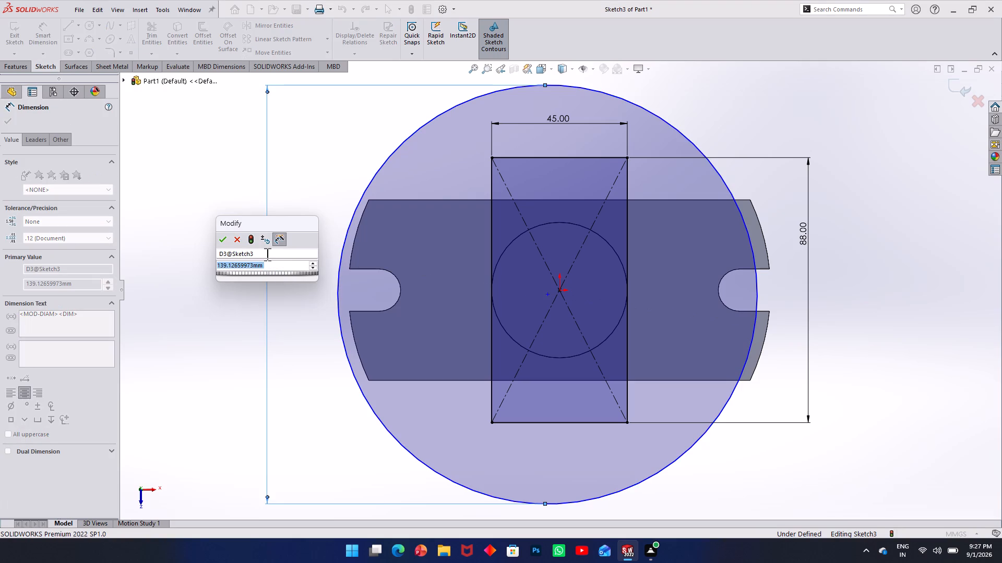
pyautogui.press('7')
pyautogui.write('3*')
pyautogui.press('2')
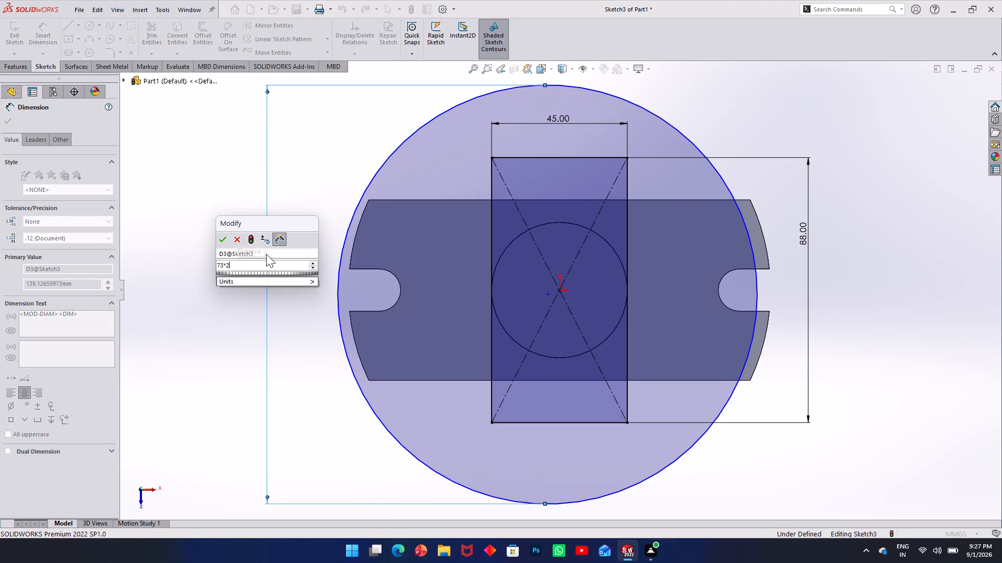
pyautogui.press('Return')
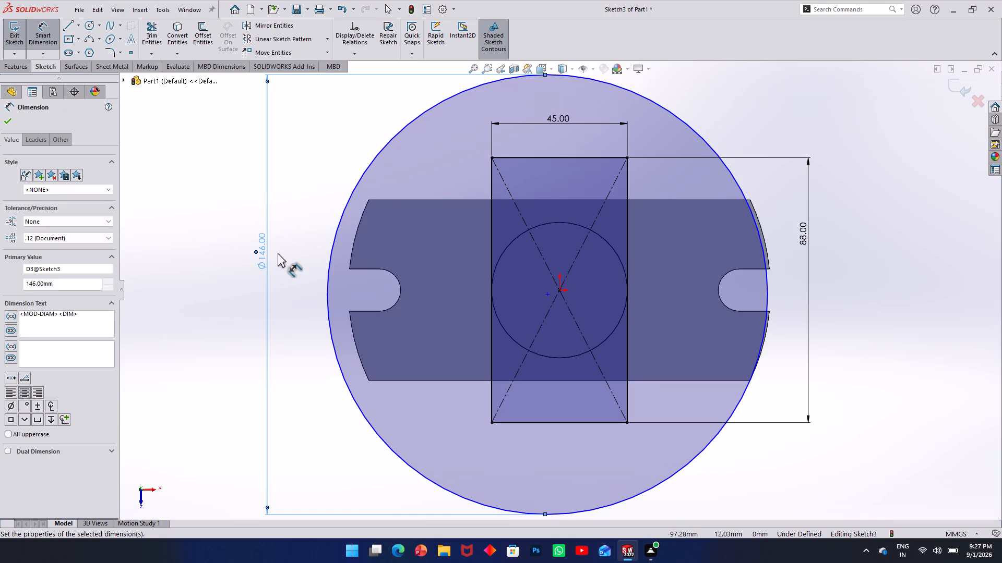
pyautogui.press('Escape')
# Make the 146 mm circle coincident with the rectangle's upper-left and lower-left corners.
pyautogui.keyDown('ctrl'); pyautogui.click(448, 99); pyautogui.keyUp('ctrl')
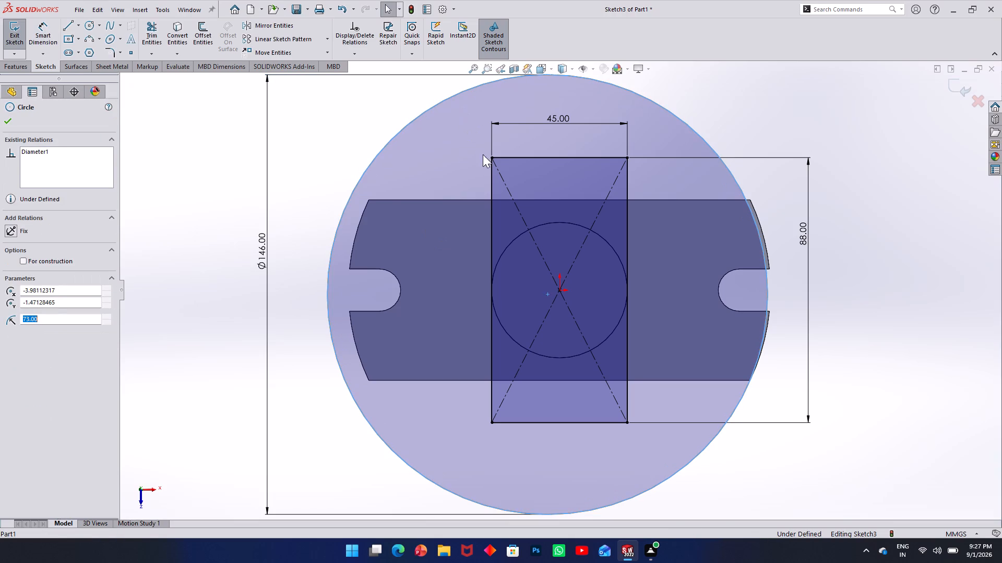
pyautogui.keyDown('ctrl'); pyautogui.click(492, 157); pyautogui.keyUp('ctrl')
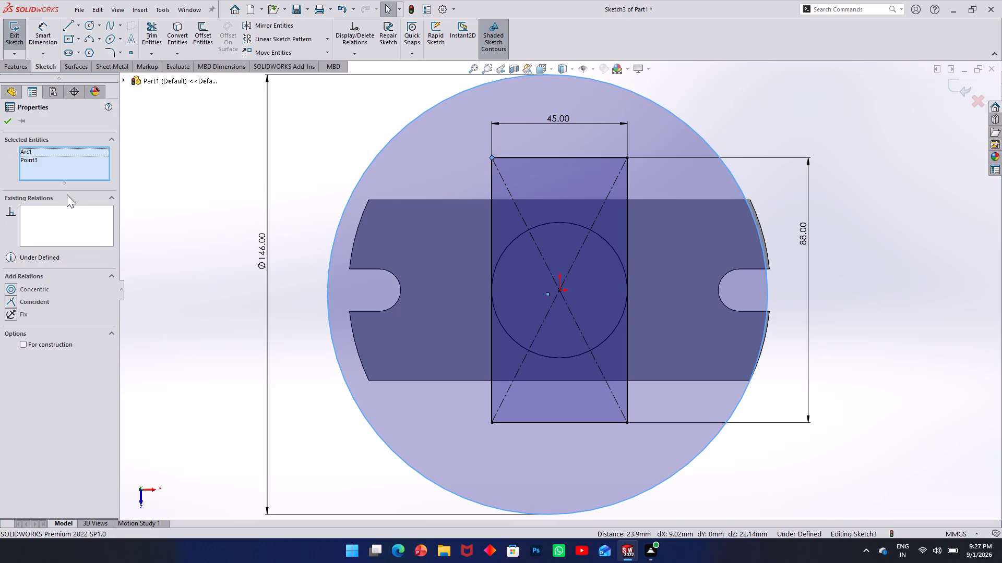
pyautogui.click(14, 298)
pyautogui.press('Escape')
pyautogui.scroll(2, 516, 360)
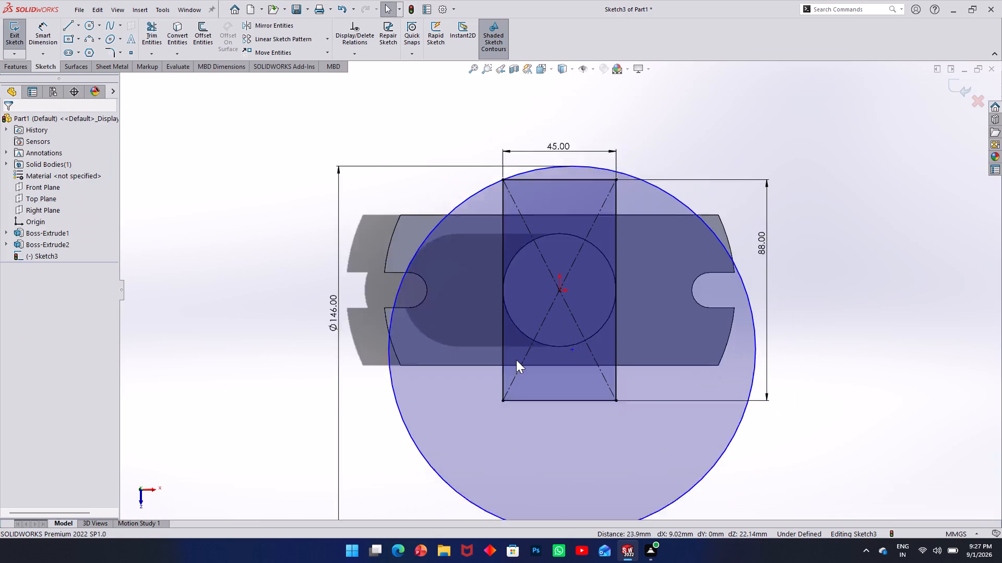
pyautogui.scroll(3, 516, 360)
pyautogui.keyDown('ctrl'); pyautogui.click(498, 375); pyautogui.keyUp('ctrl')
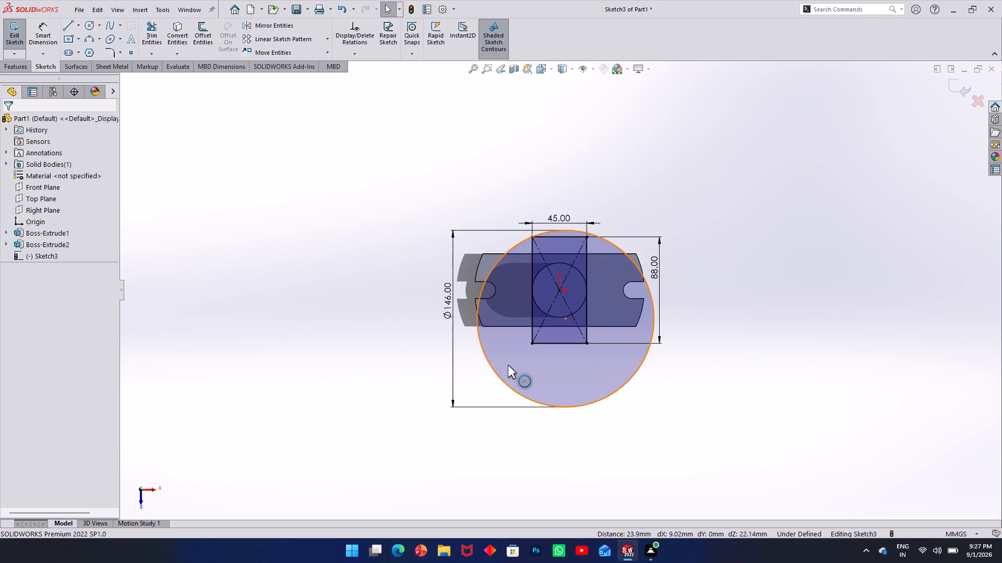
pyautogui.keyDown('ctrl'); pyautogui.click(533, 345); pyautogui.keyUp('ctrl')
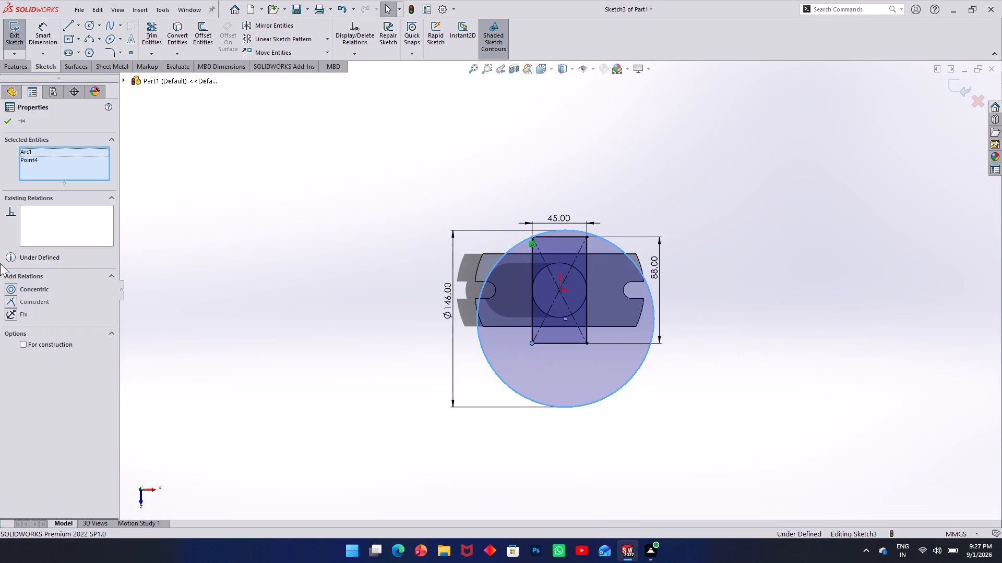
pyautogui.click(11, 298)
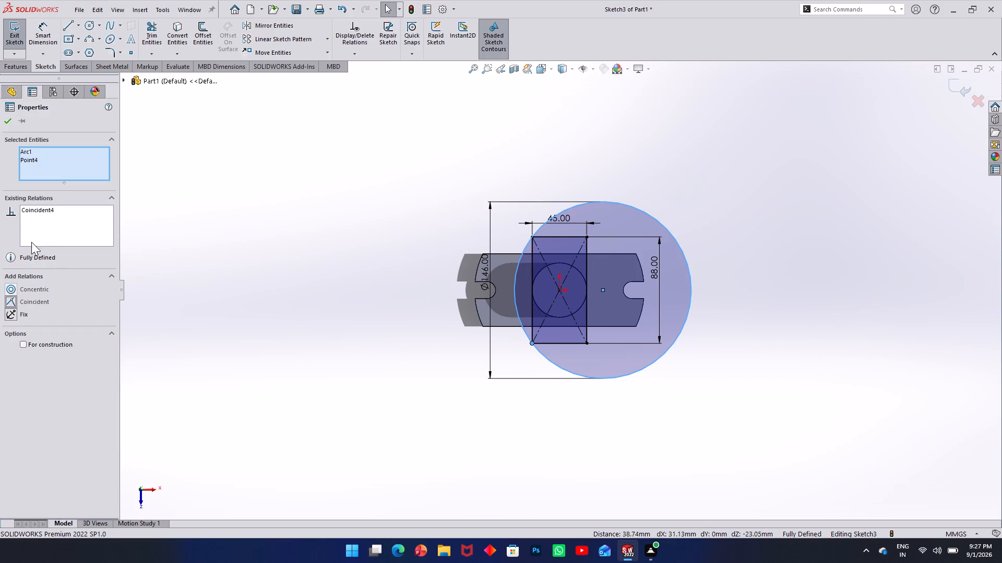
# Trim away the larger part of the 146 mm circle, keeping only the arc bulging beyond the rectangle's left side.
pyautogui.scroll(-2, 557, 206)
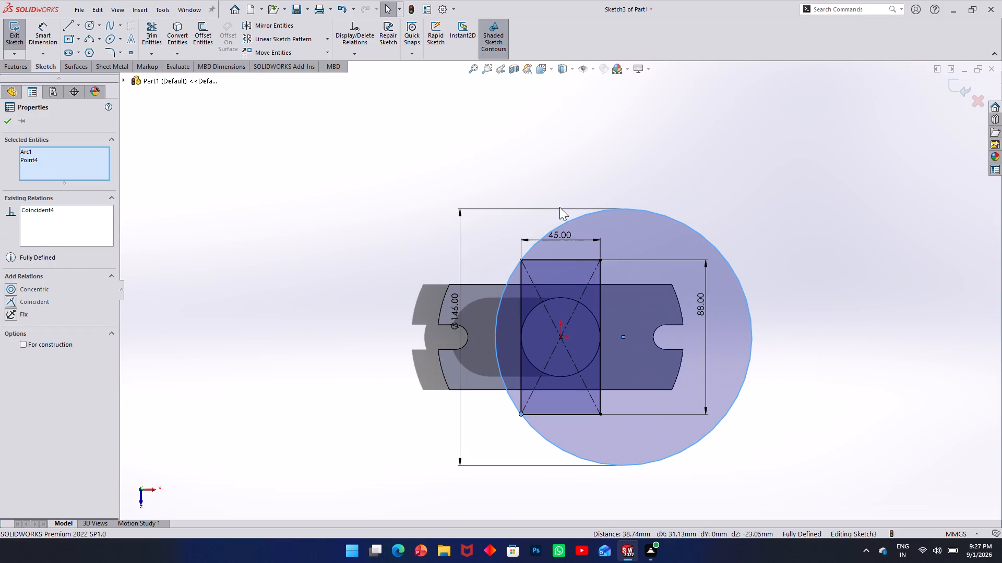
pyautogui.scroll(-3, 561, 256)
pyautogui.scroll(2, 536, 249)
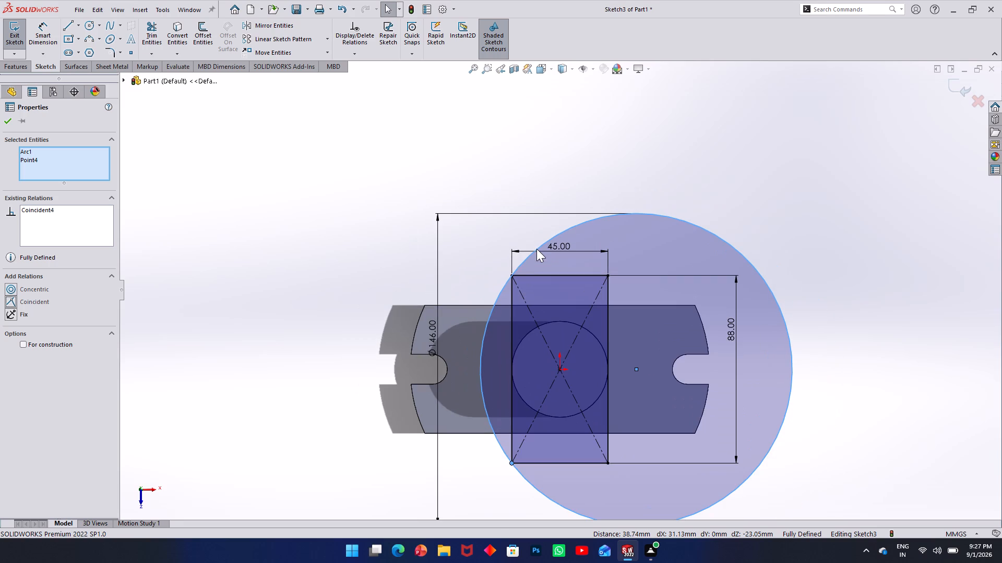
pyautogui.click(160, 30)
pyautogui.click(649, 213)
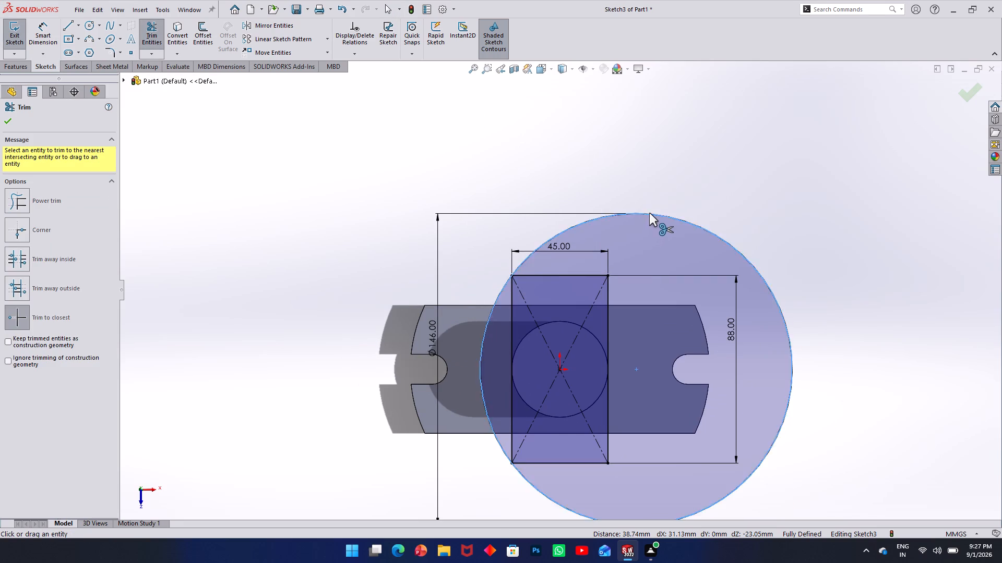
# Draw a centre rectangle about 6.6 x 20 mm, centred on the midpoint of the large rectangle's upper edge.
pyautogui.scroll(1, 609, 256)
pyautogui.scroll(-1, 605, 294)
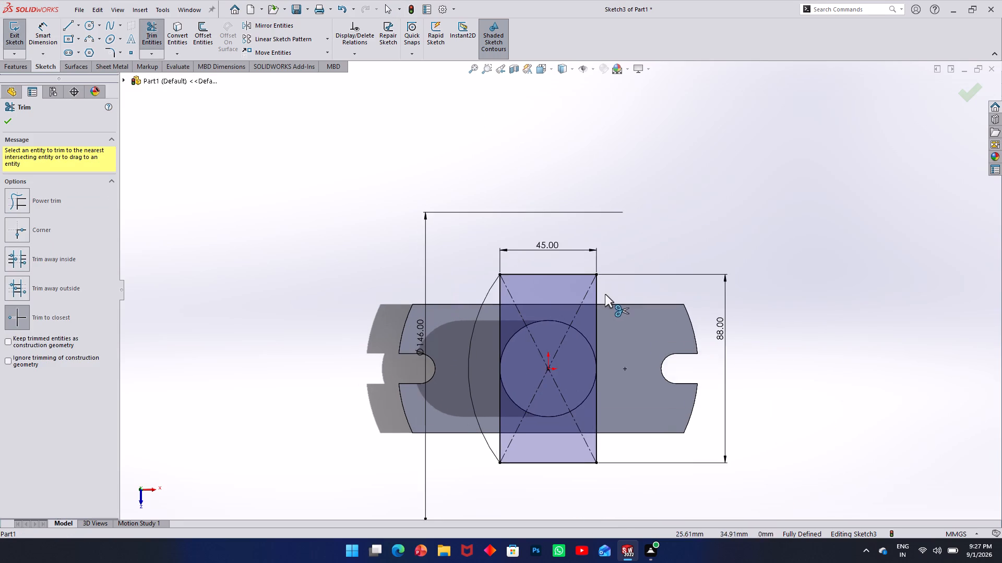
pyautogui.scroll(-1, 605, 294)
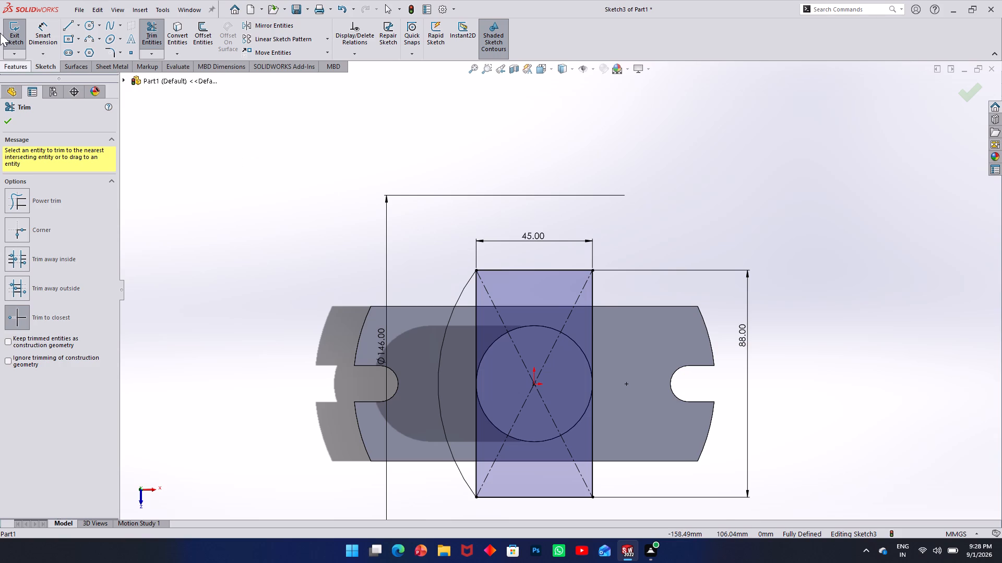
pyautogui.click(71, 39)
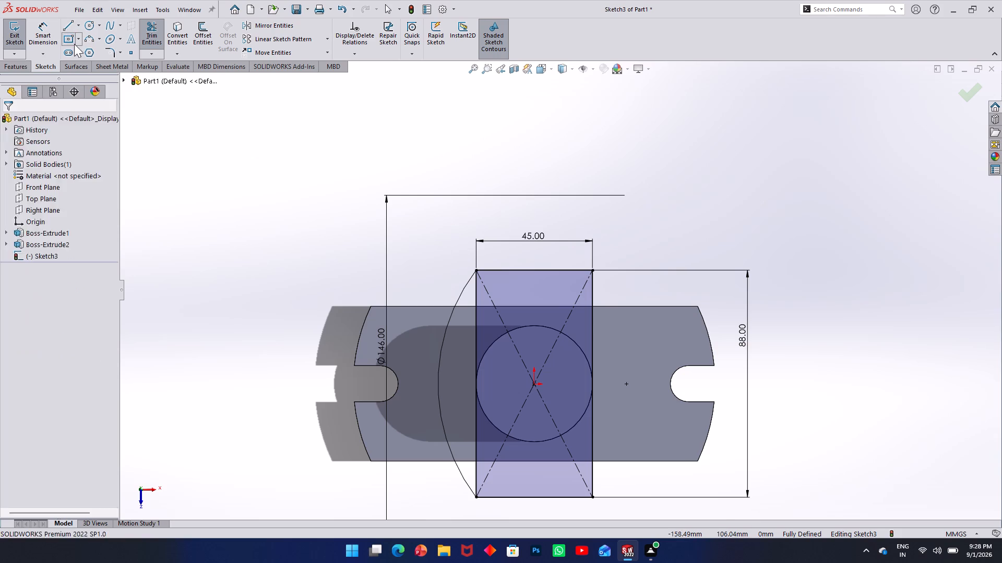
pyautogui.click(535, 271)
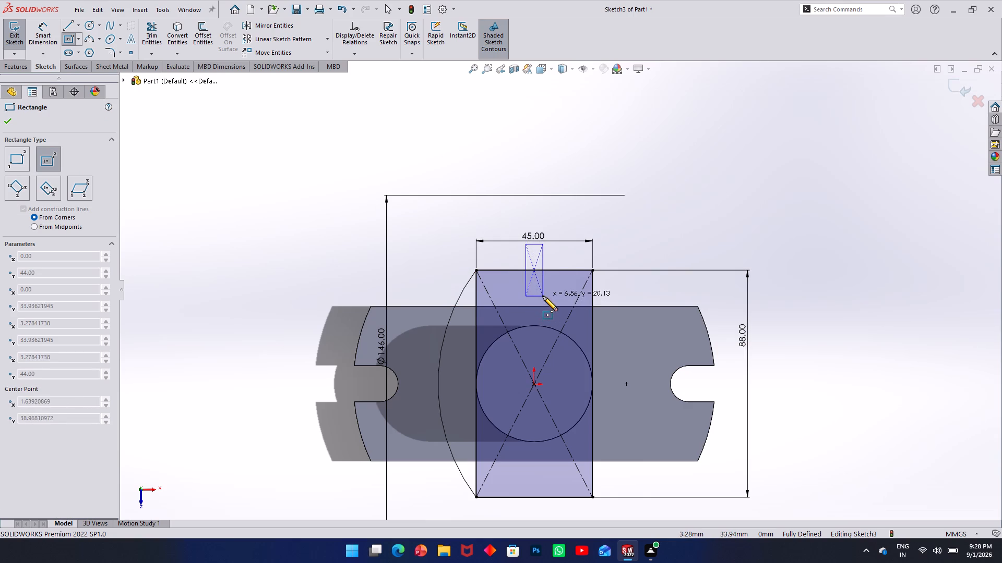
pyautogui.click(543, 296)
# Dimension the width of the small rectangle on the upper edge as 10 mm.
pyautogui.click(48, 28)
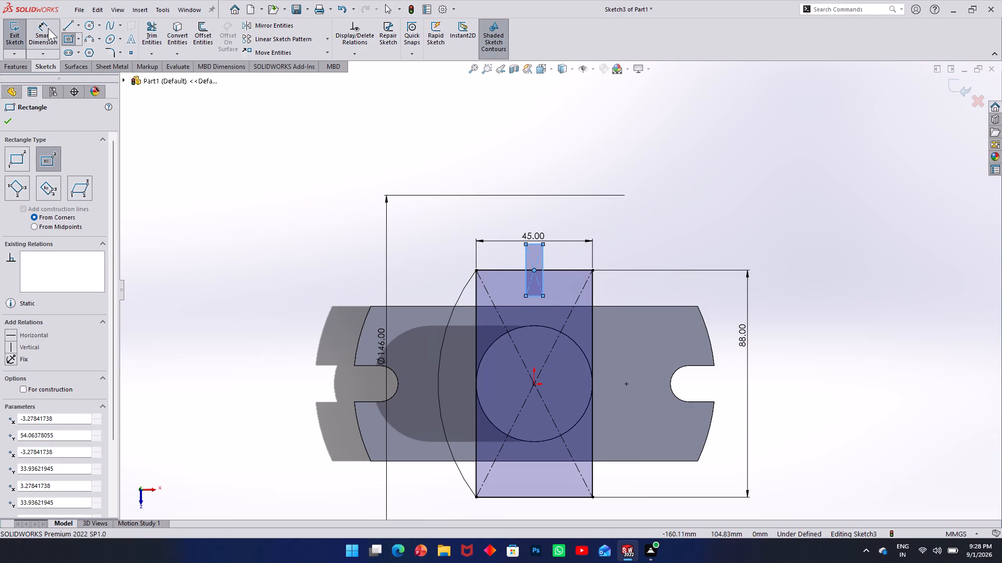
pyautogui.click(535, 294)
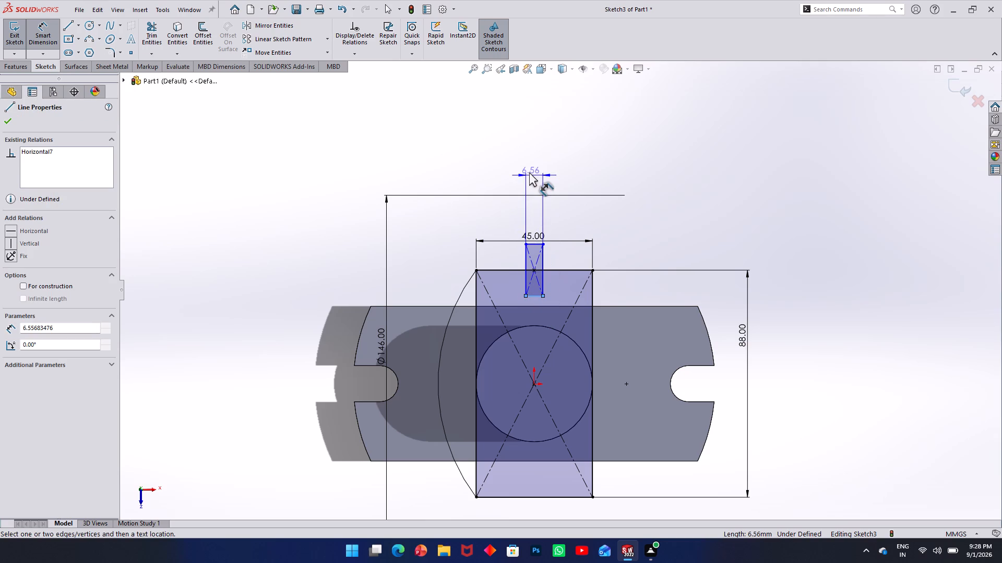
pyautogui.click(534, 166)
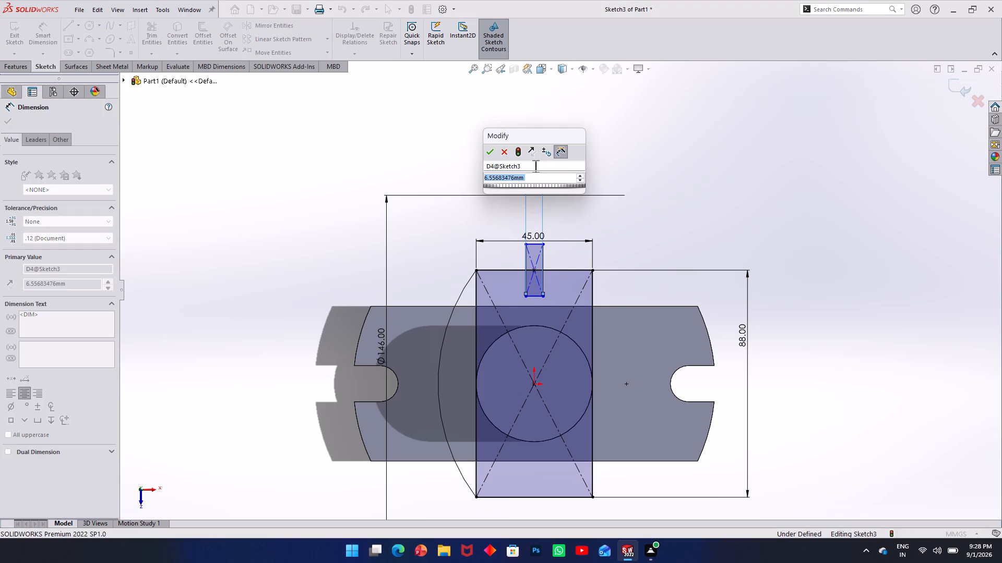
pyautogui.write('10')
pyautogui.press('Return')
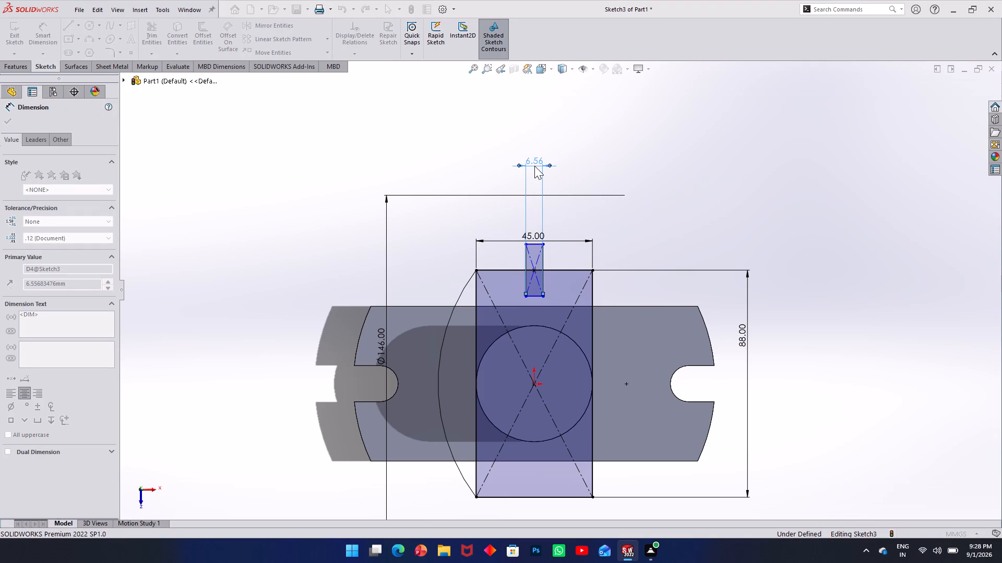
pyautogui.click(368, 144)
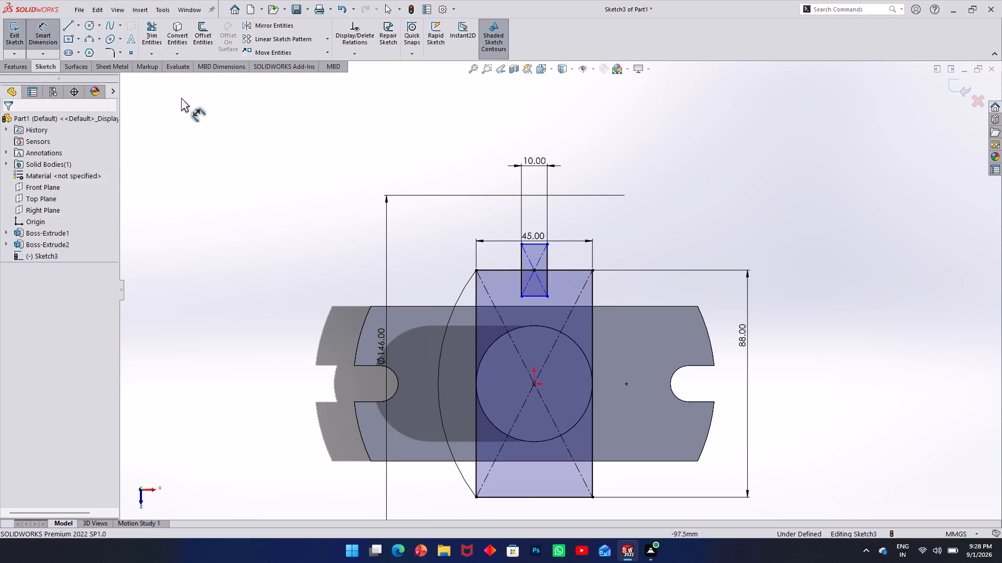
# Draw a centre rectangle about 10 x 26 mm, centred on the midpoint of the large rectangle's lower edge.
pyautogui.click(69, 40)
pyautogui.click(534, 497)
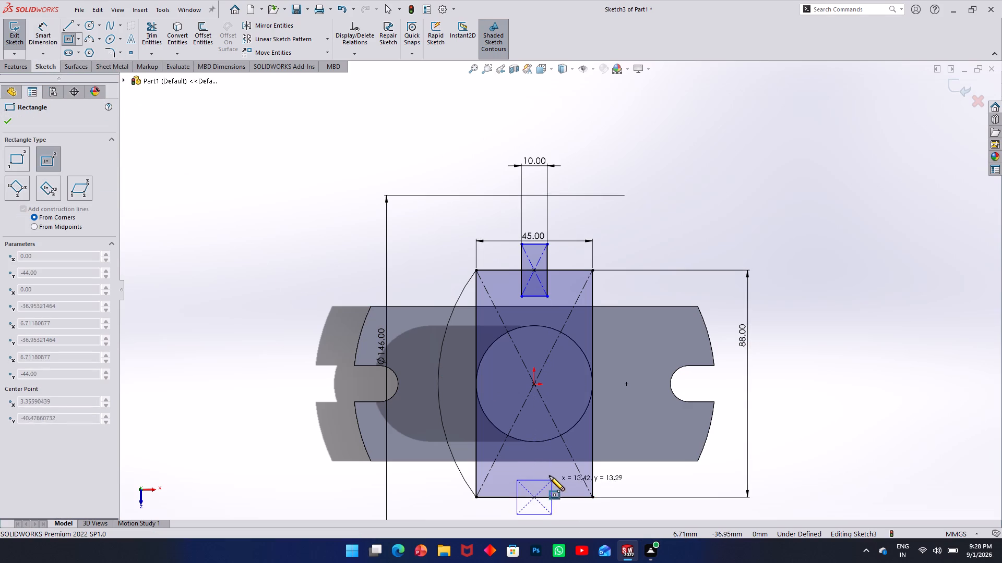
pyautogui.click(545, 464)
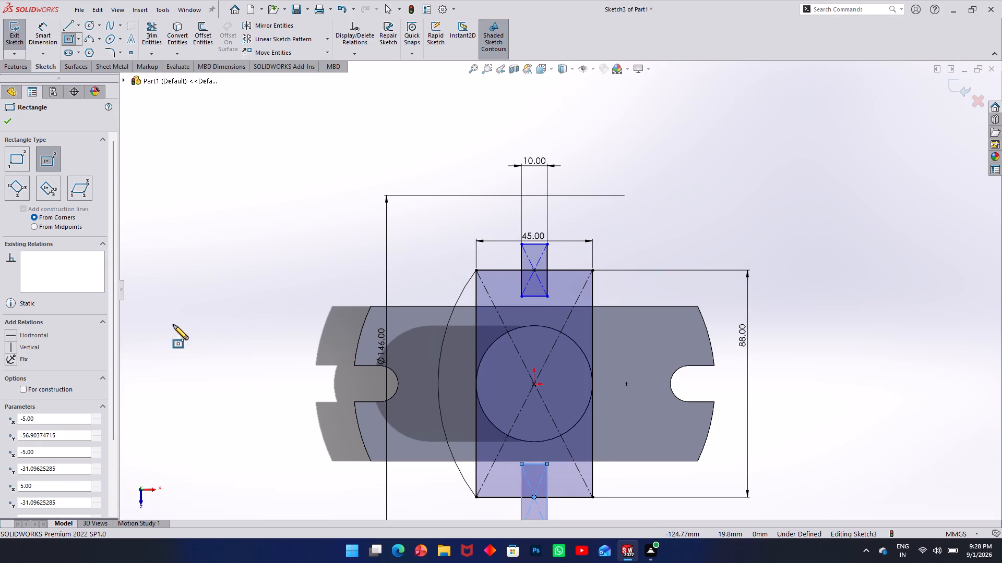
# Dimension the width of the small rectangle on the lower edge as 10 mm.
pyautogui.click(51, 37)
pyautogui.click(539, 464)
pyautogui.scroll(3, 538, 487)
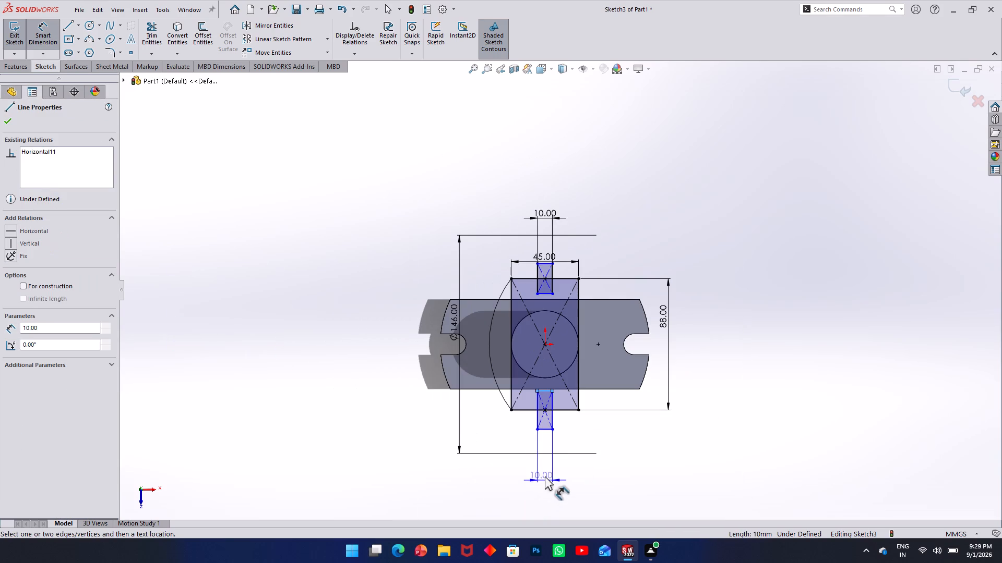
pyautogui.click(546, 473)
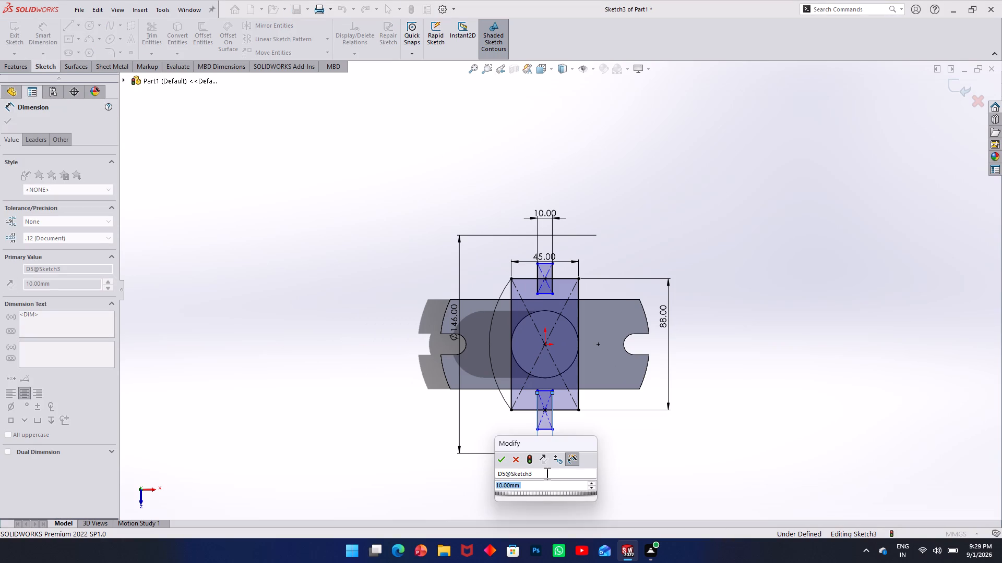
pyautogui.write('10')
pyautogui.press('Return')
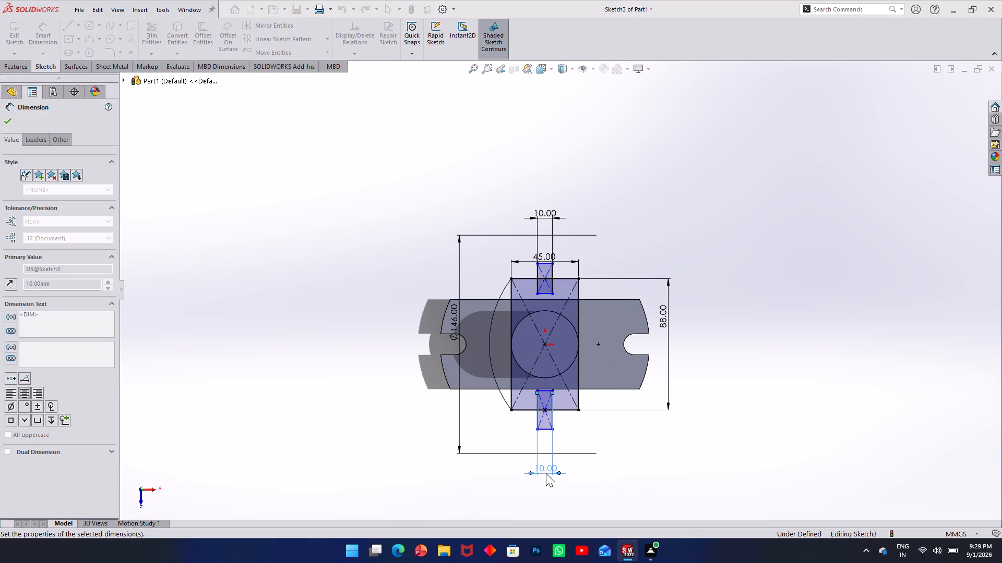
pyautogui.scroll(-1, 520, 364)
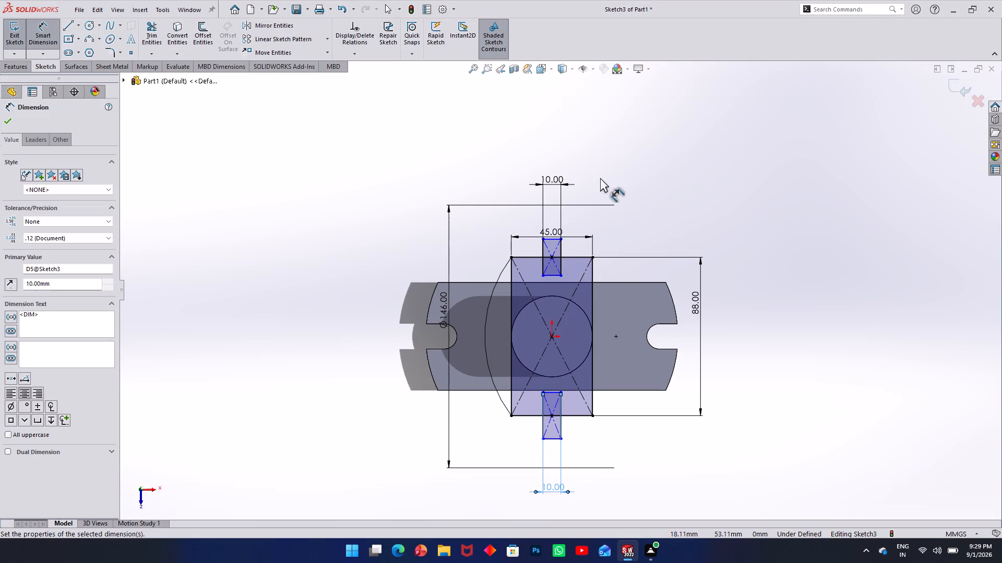
pyautogui.click(636, 143)
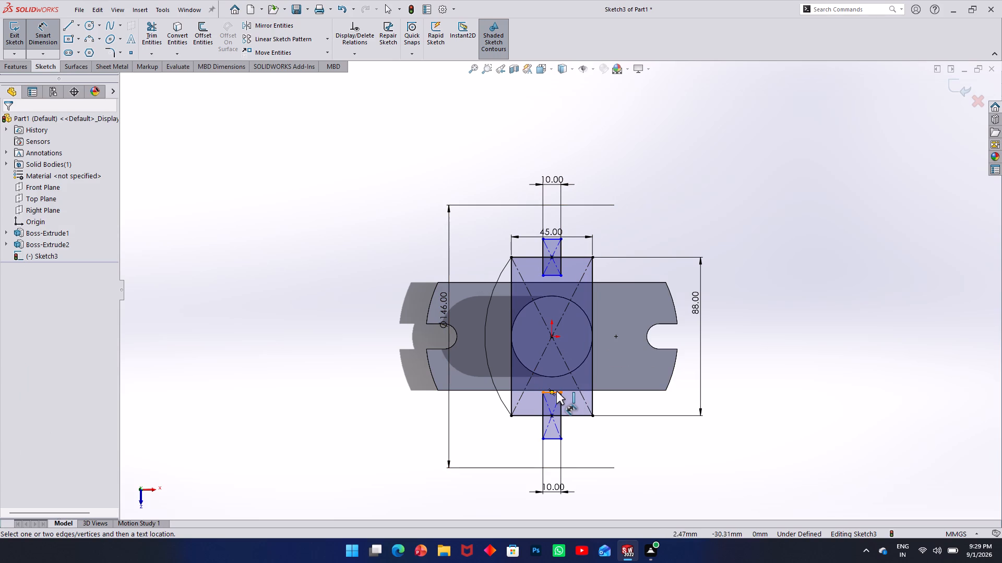
# Dimension the distance between the inner edges of the two small rectangles as 50 mm.
pyautogui.scroll(-2, 551, 384)
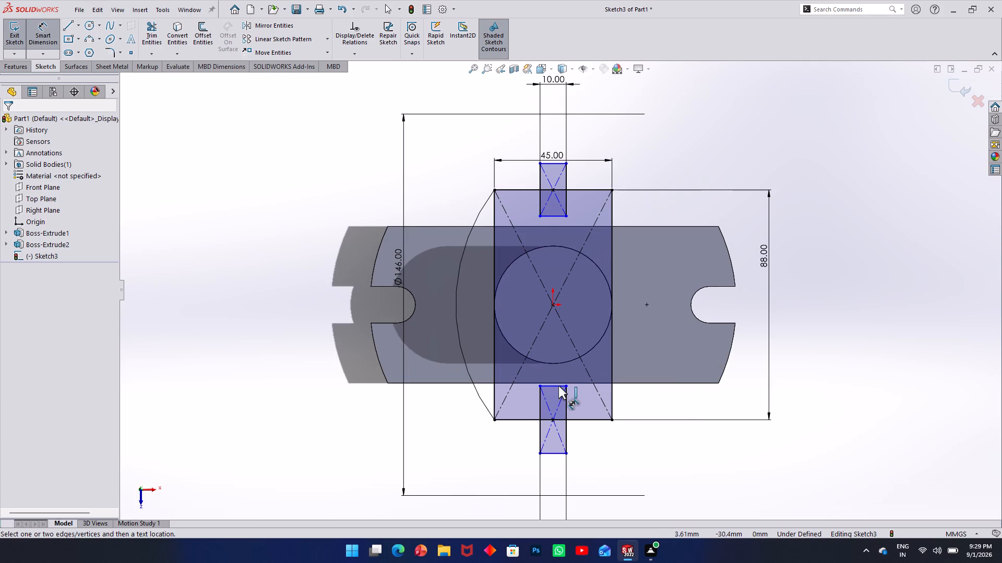
pyautogui.click(558, 386)
pyautogui.click(557, 215)
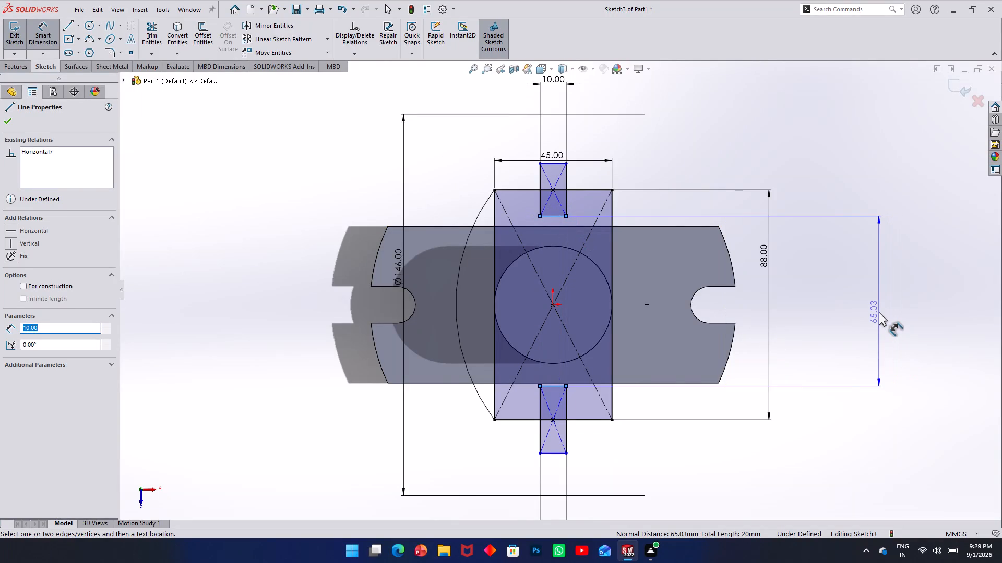
pyautogui.click(879, 312)
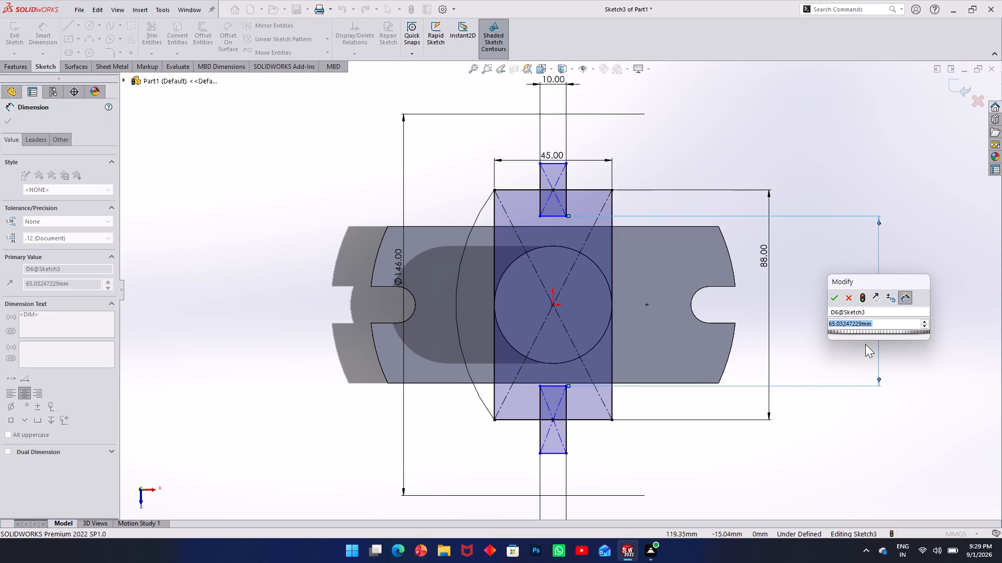
pyautogui.write('50')
pyautogui.press('Return')
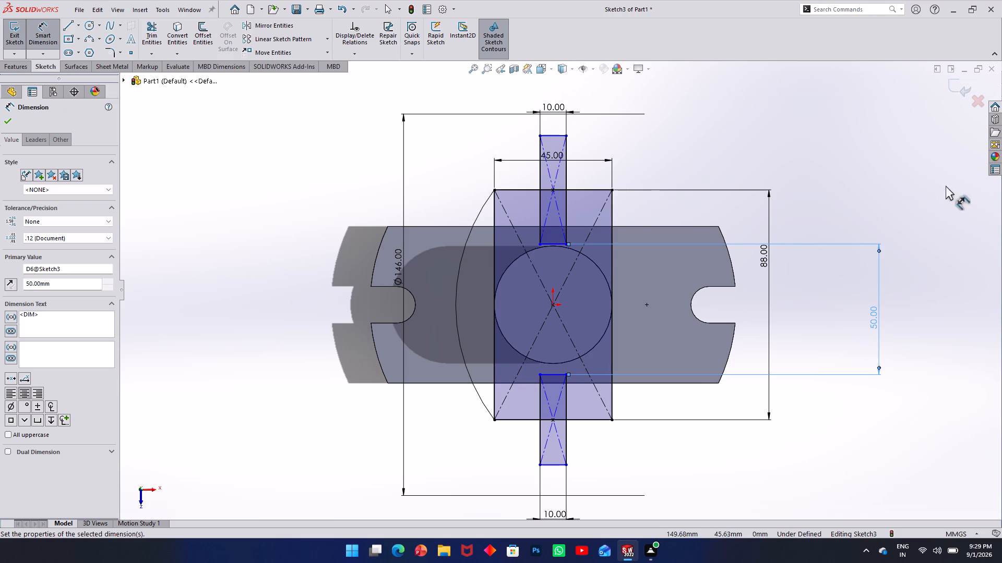
pyautogui.click(802, 182)
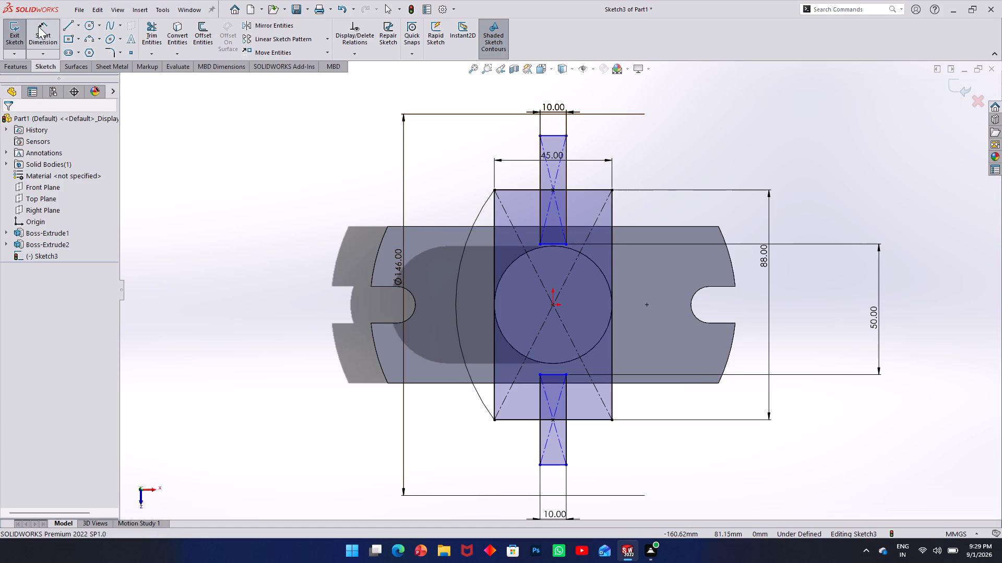
# Trim the upper small rectangle's outer edge, sides and diagonals that extend above the large rectangle's upper edge.
pyautogui.click(147, 34)
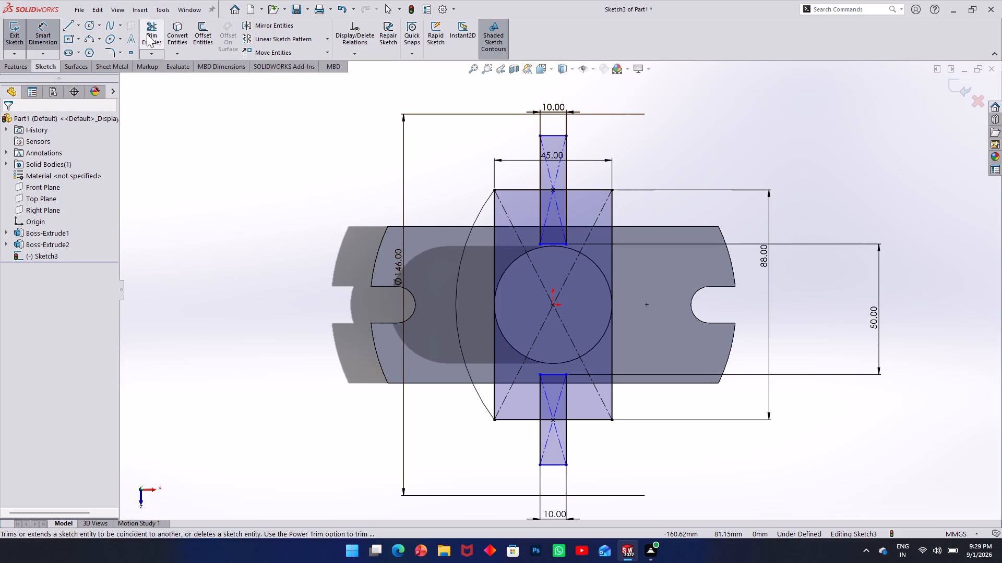
pyautogui.click(548, 136)
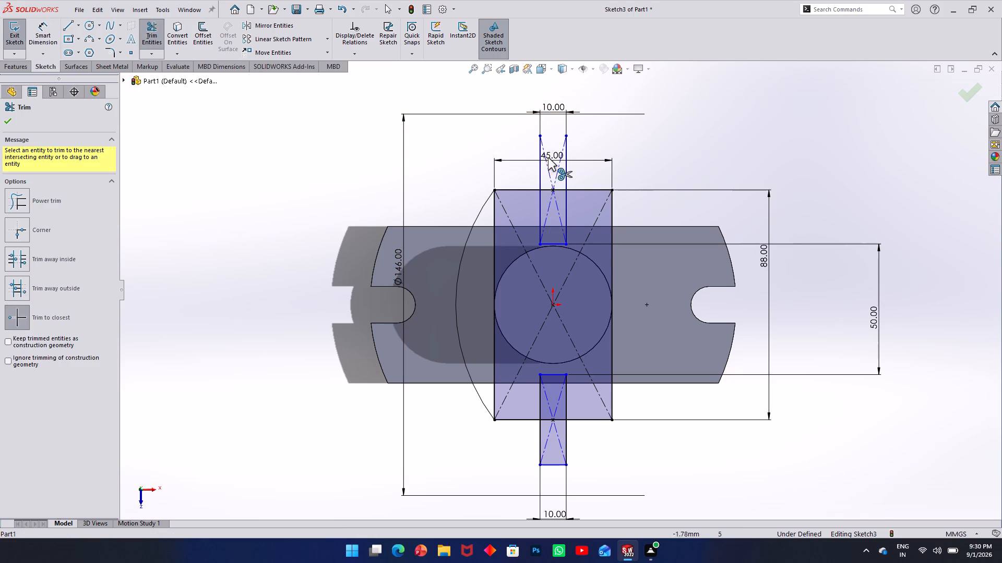
pyautogui.click(547, 167)
pyautogui.click(555, 174)
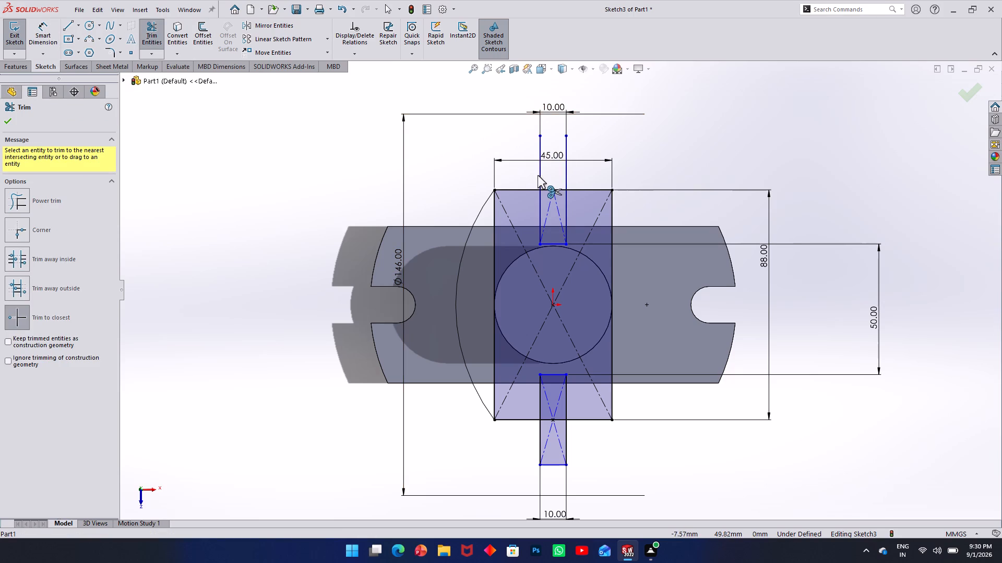
pyautogui.click(539, 175)
pyautogui.click(565, 175)
# Trim the lower small rectangle's sides and outer edge that extend below the large rectangle's lower edge.
pyautogui.scroll(-2, 568, 203)
pyautogui.scroll(5, 510, 478)
pyautogui.scroll(-1, 559, 403)
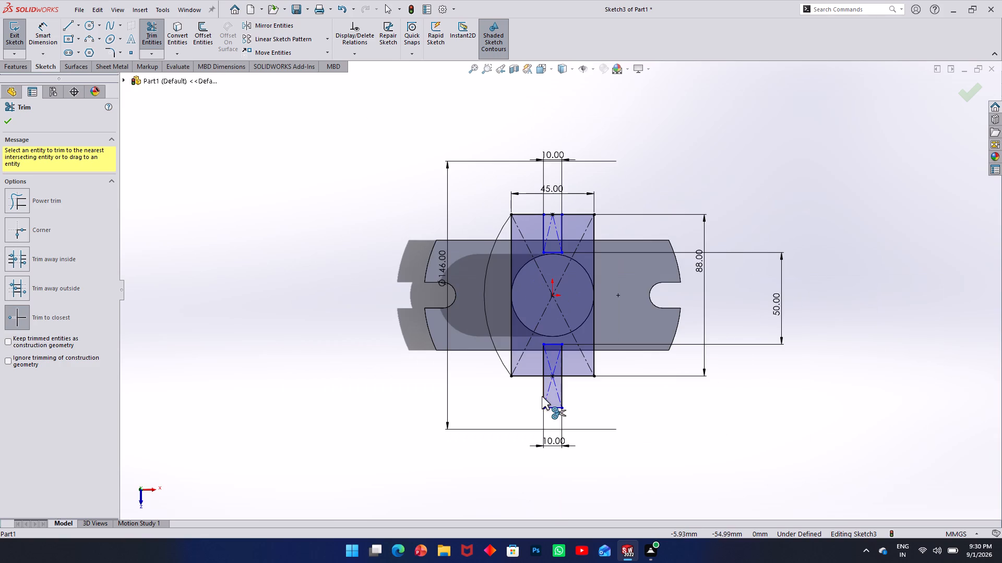
pyautogui.click(543, 400)
pyautogui.click(562, 398)
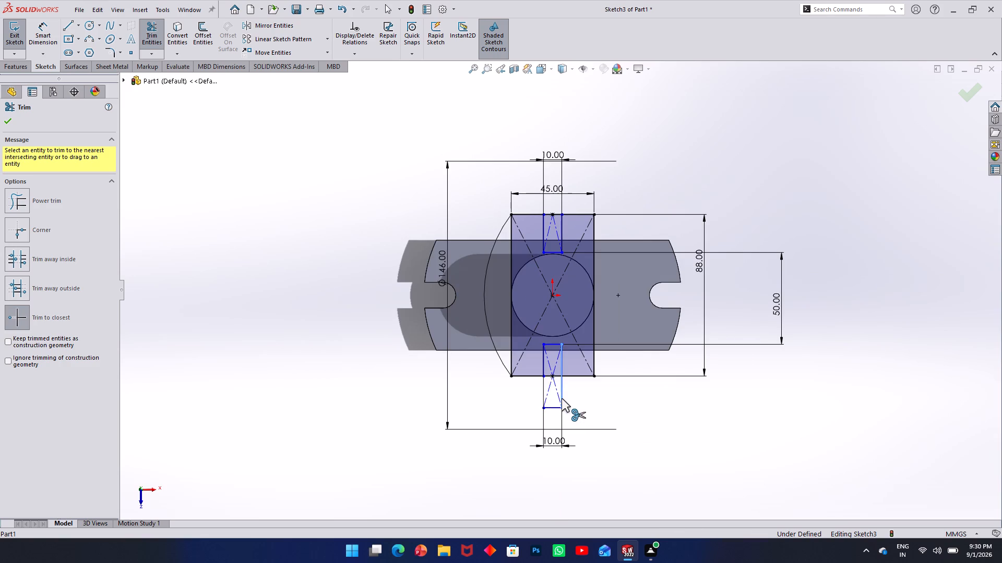
pyautogui.click(554, 407)
# Trim the large rectangle's lower and upper edge segments across both notches, accepting the deletion of the midpoint relations.
pyautogui.scroll(-2, 552, 376)
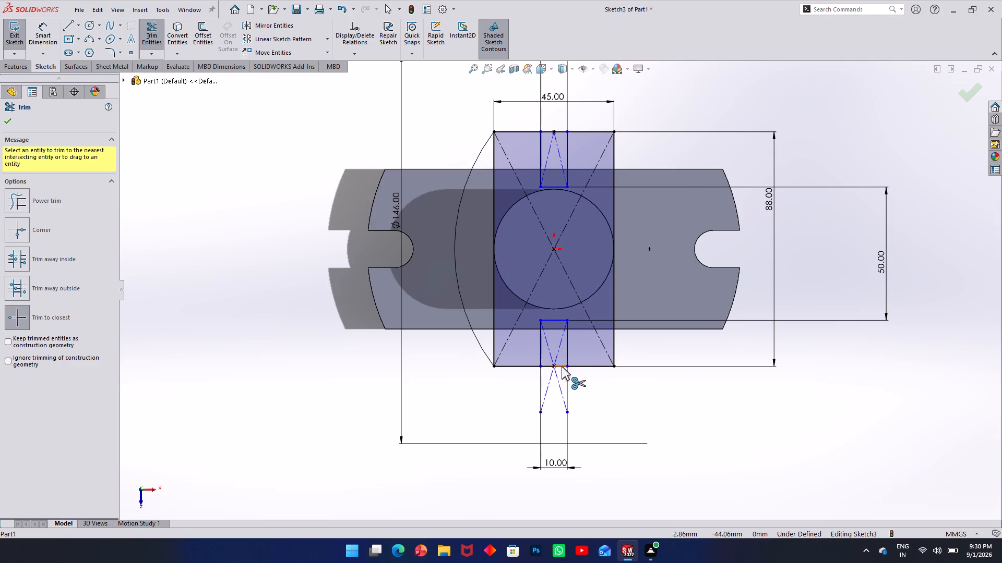
pyautogui.click(562, 366)
pyautogui.click(533, 287)
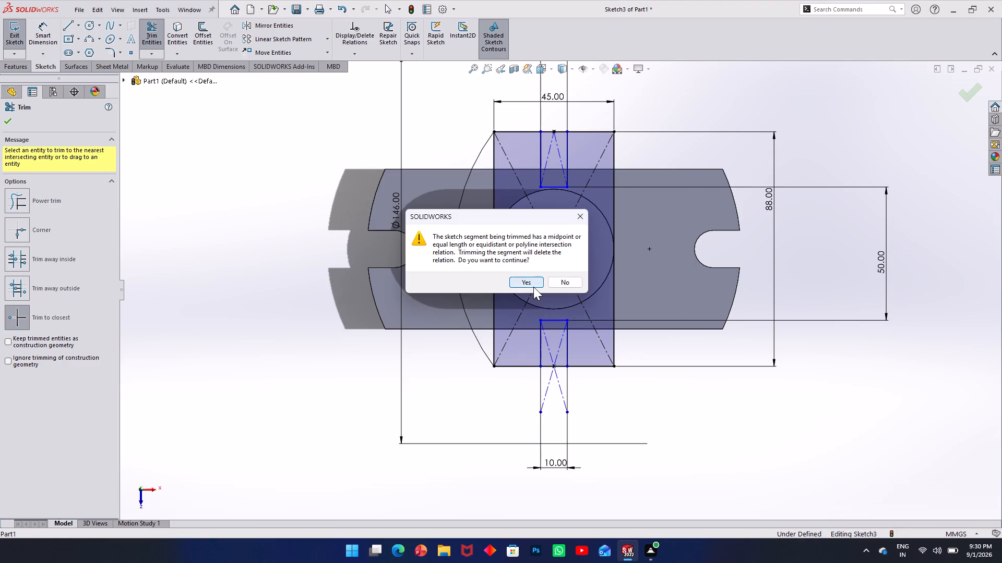
pyautogui.click(547, 365)
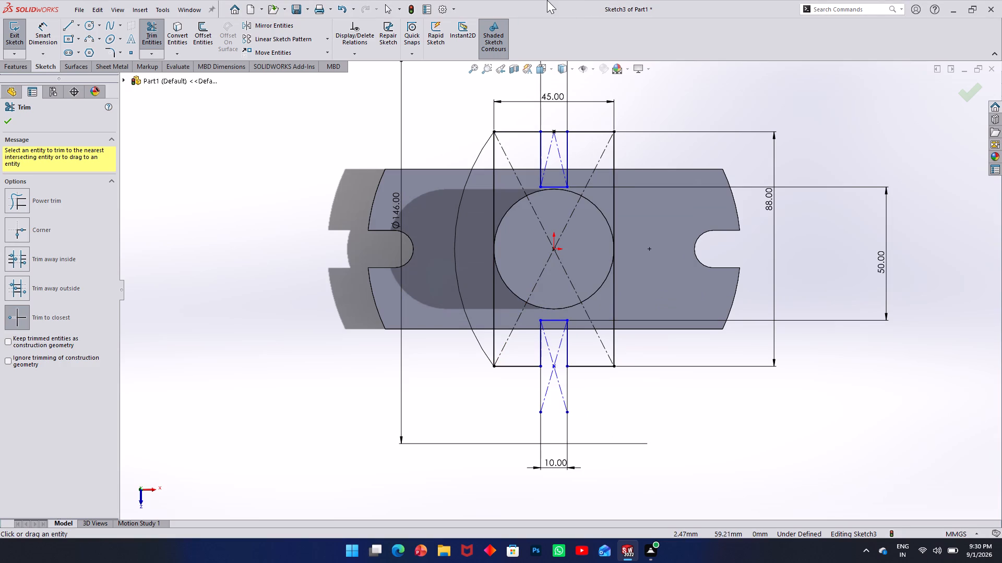
pyautogui.click(550, 131)
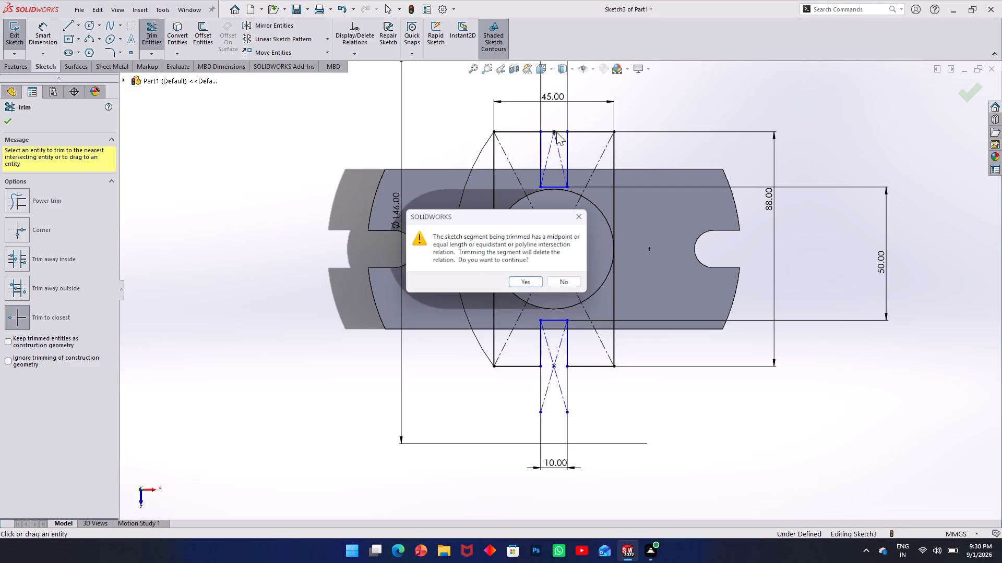
pyautogui.click(530, 280)
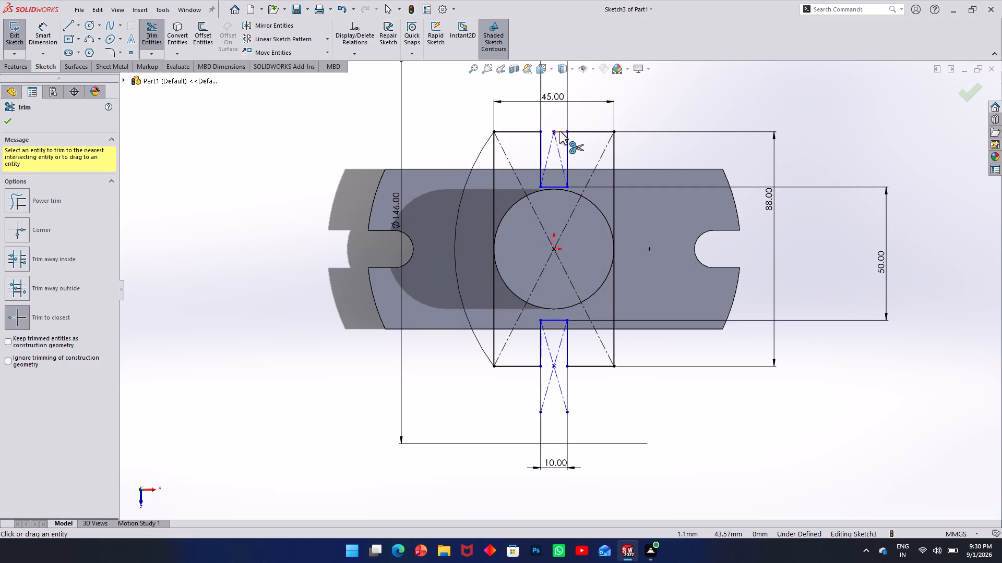
pyautogui.click(559, 131)
# Trim away the remaining diagonal construction lines of the upper and lower small rectangles.
pyautogui.click(559, 156)
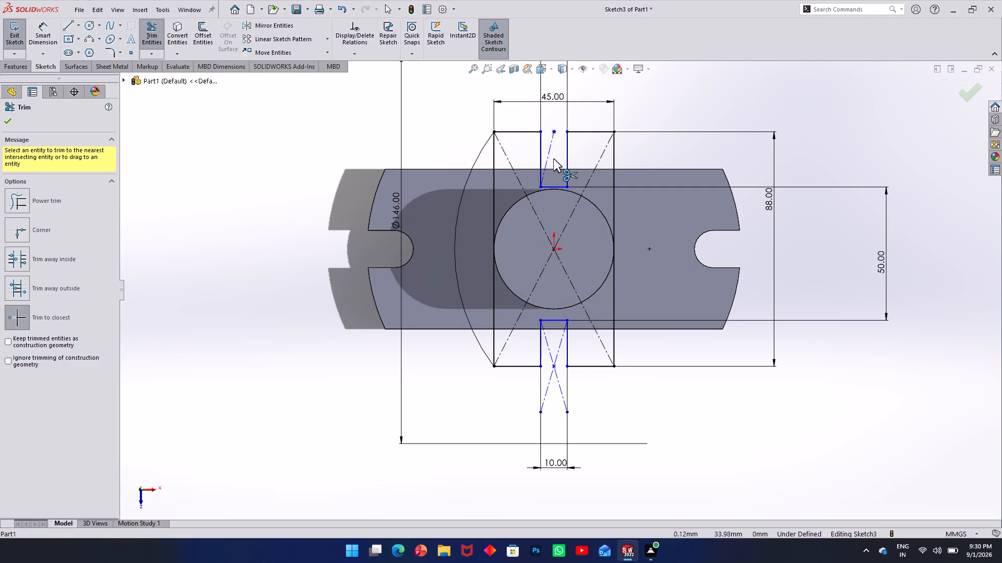
pyautogui.click(548, 159)
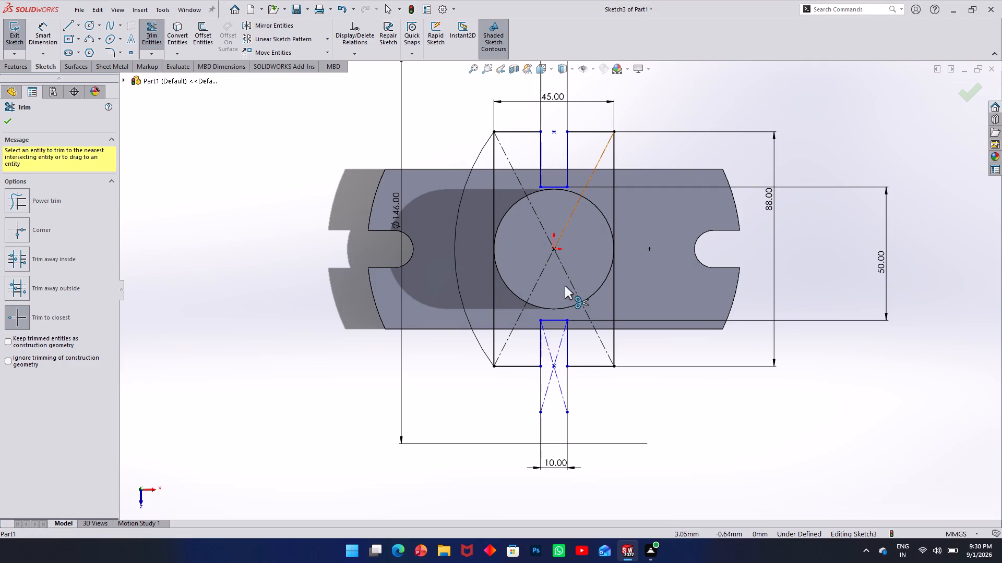
pyautogui.click(559, 381)
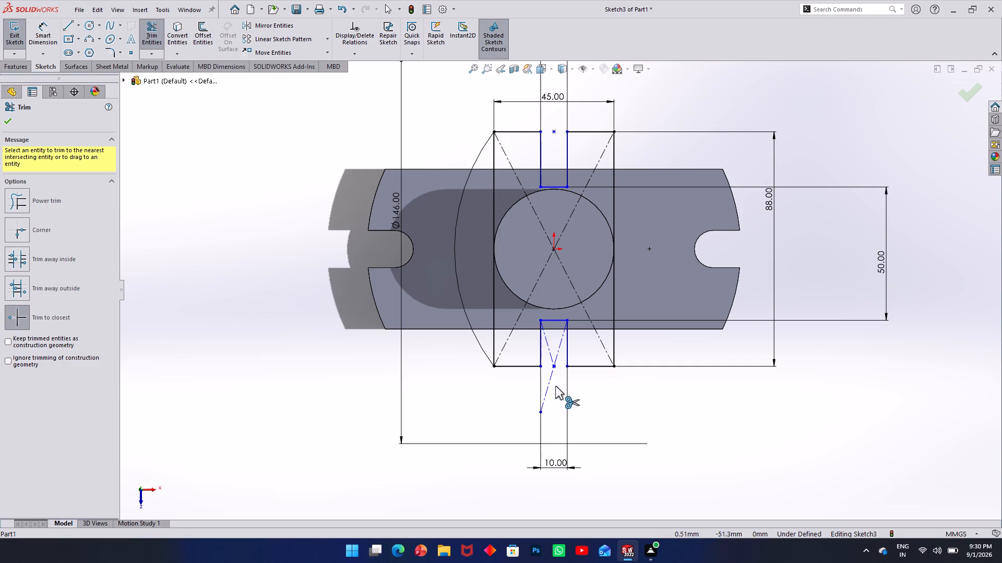
pyautogui.click(545, 389)
pyautogui.click(560, 347)
pyautogui.click(548, 351)
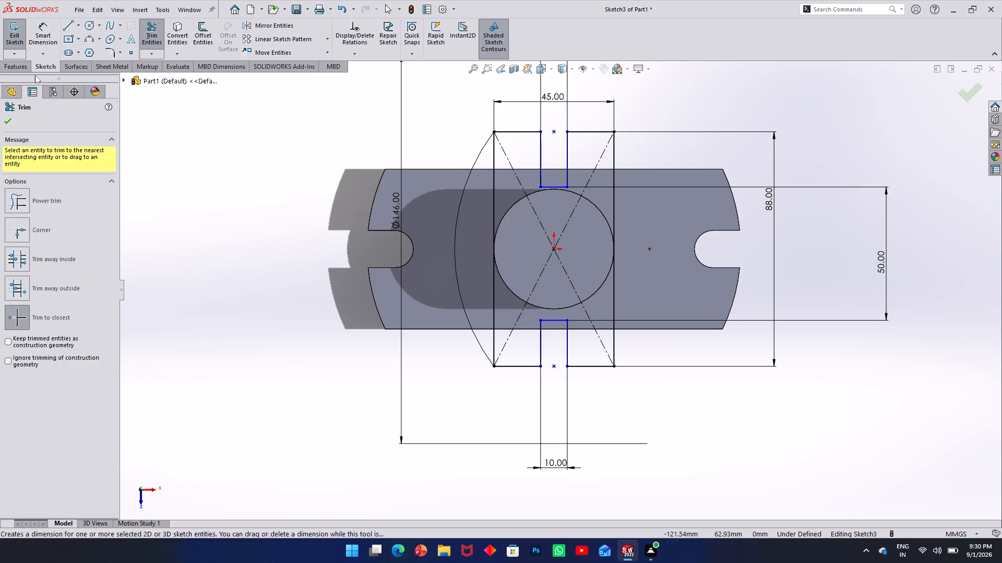
pyautogui.press('Escape')
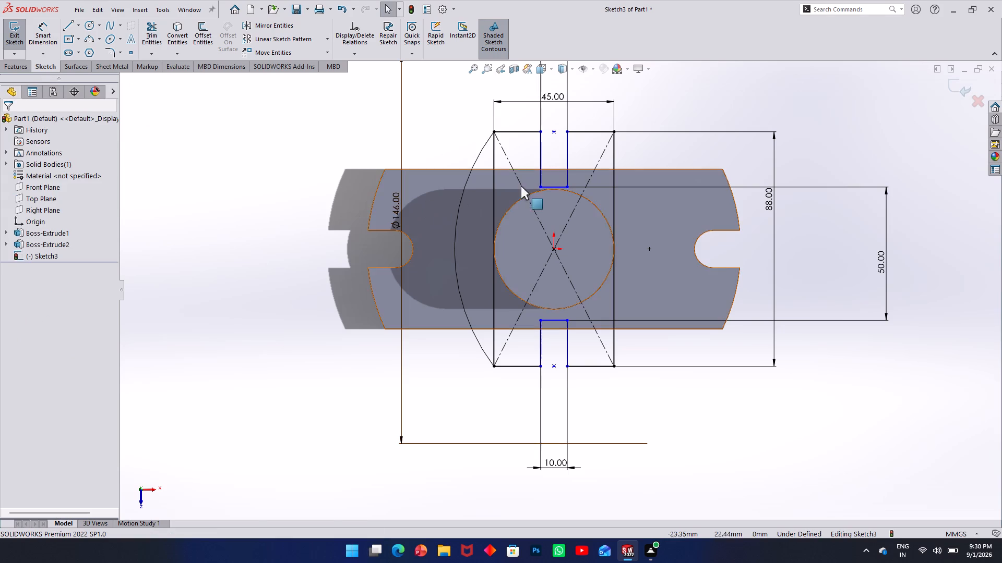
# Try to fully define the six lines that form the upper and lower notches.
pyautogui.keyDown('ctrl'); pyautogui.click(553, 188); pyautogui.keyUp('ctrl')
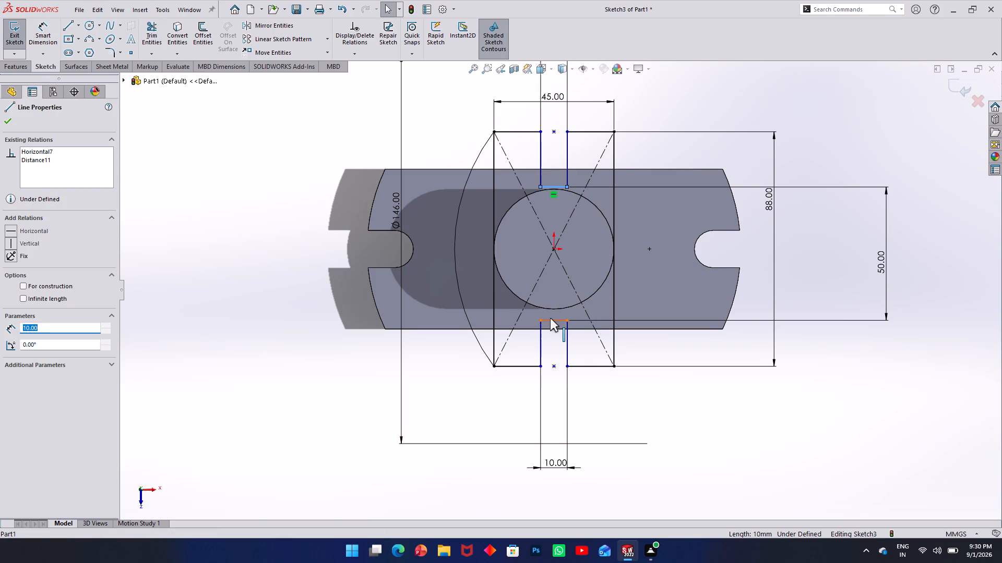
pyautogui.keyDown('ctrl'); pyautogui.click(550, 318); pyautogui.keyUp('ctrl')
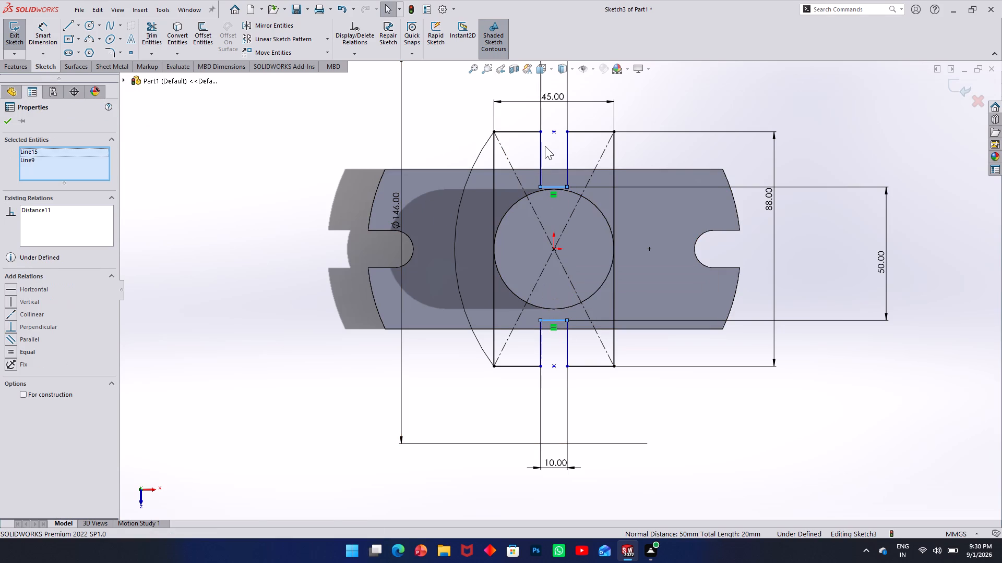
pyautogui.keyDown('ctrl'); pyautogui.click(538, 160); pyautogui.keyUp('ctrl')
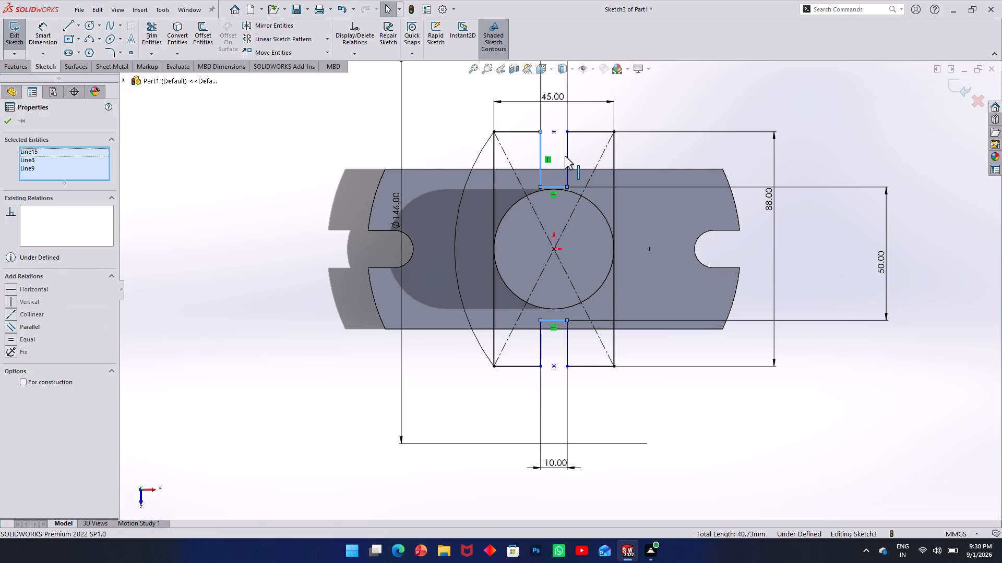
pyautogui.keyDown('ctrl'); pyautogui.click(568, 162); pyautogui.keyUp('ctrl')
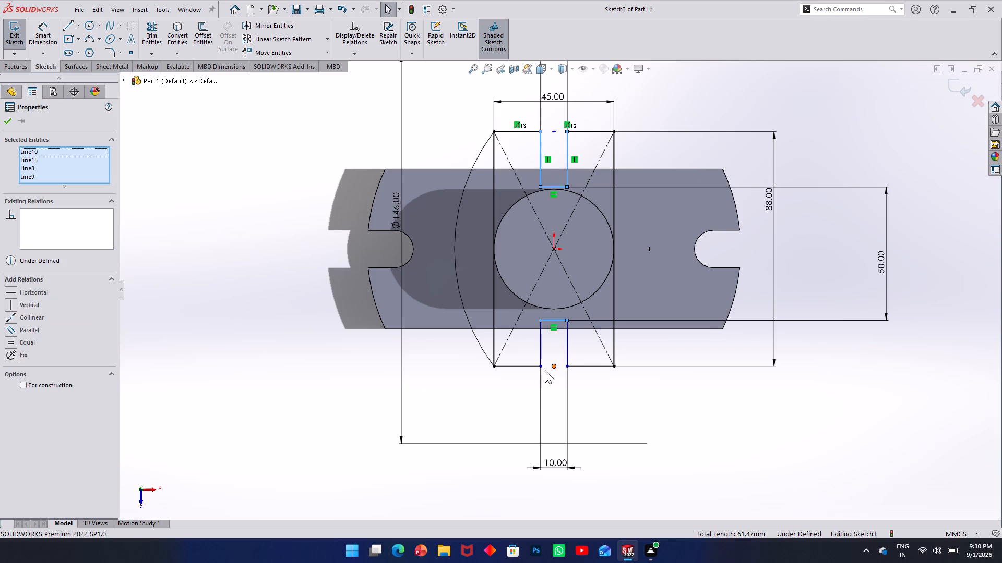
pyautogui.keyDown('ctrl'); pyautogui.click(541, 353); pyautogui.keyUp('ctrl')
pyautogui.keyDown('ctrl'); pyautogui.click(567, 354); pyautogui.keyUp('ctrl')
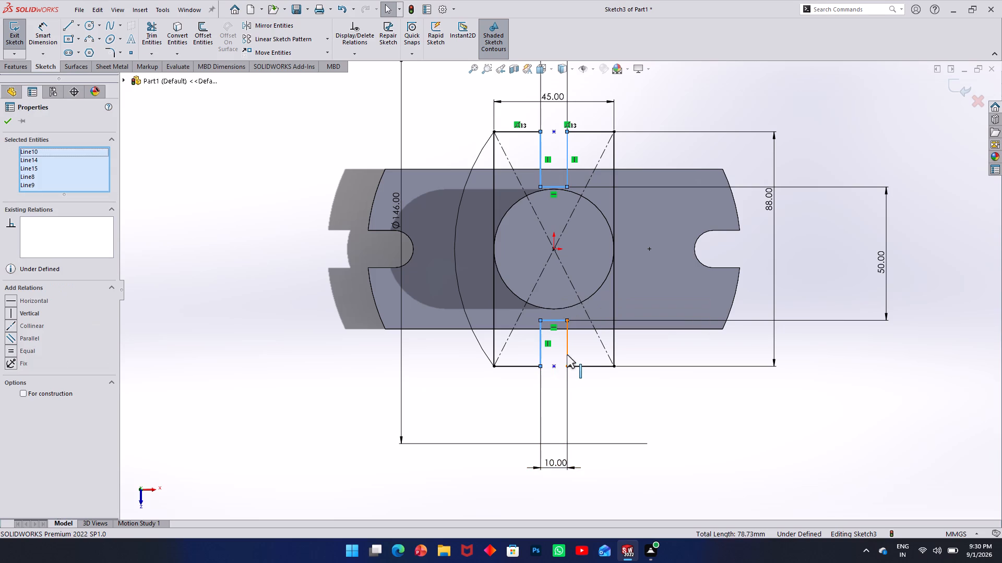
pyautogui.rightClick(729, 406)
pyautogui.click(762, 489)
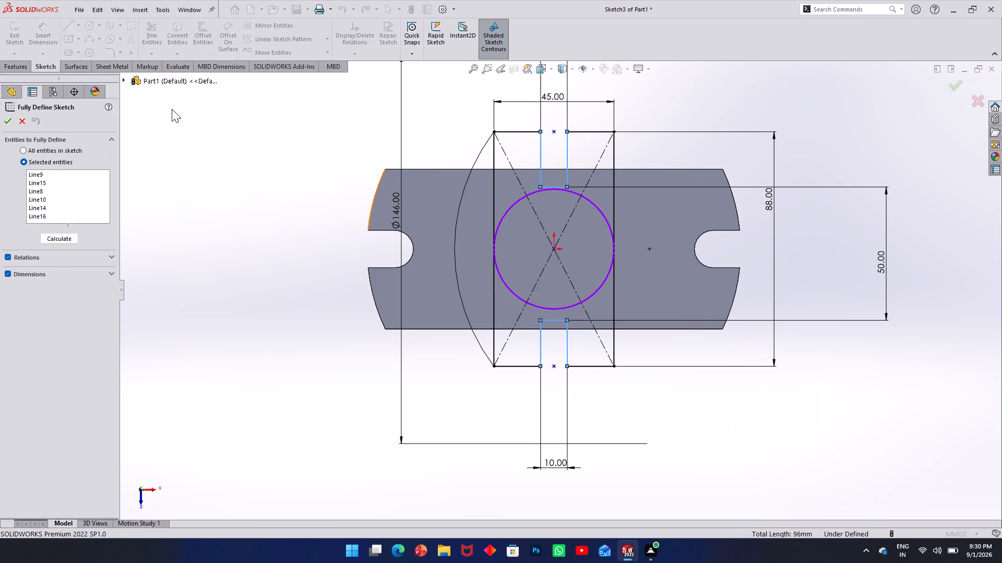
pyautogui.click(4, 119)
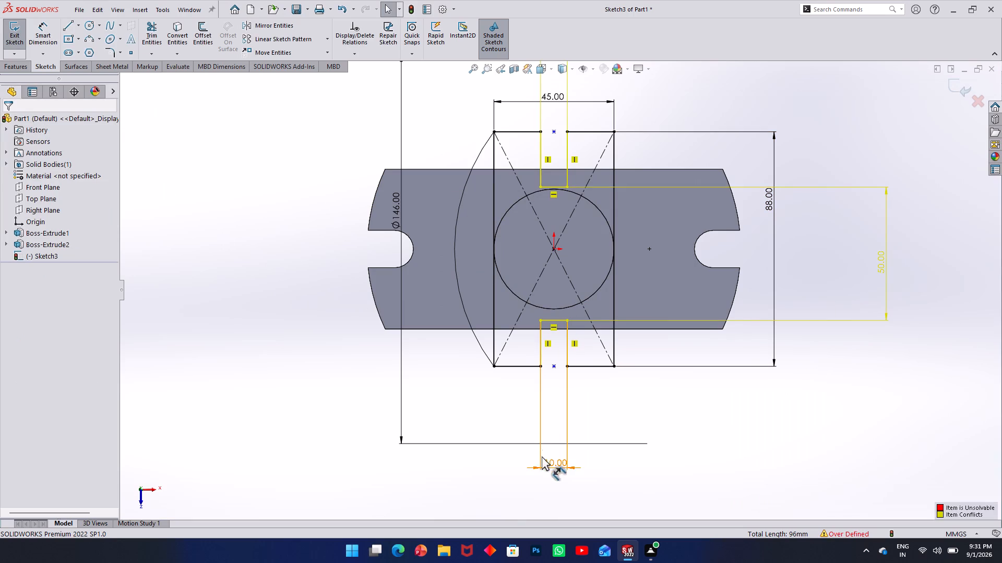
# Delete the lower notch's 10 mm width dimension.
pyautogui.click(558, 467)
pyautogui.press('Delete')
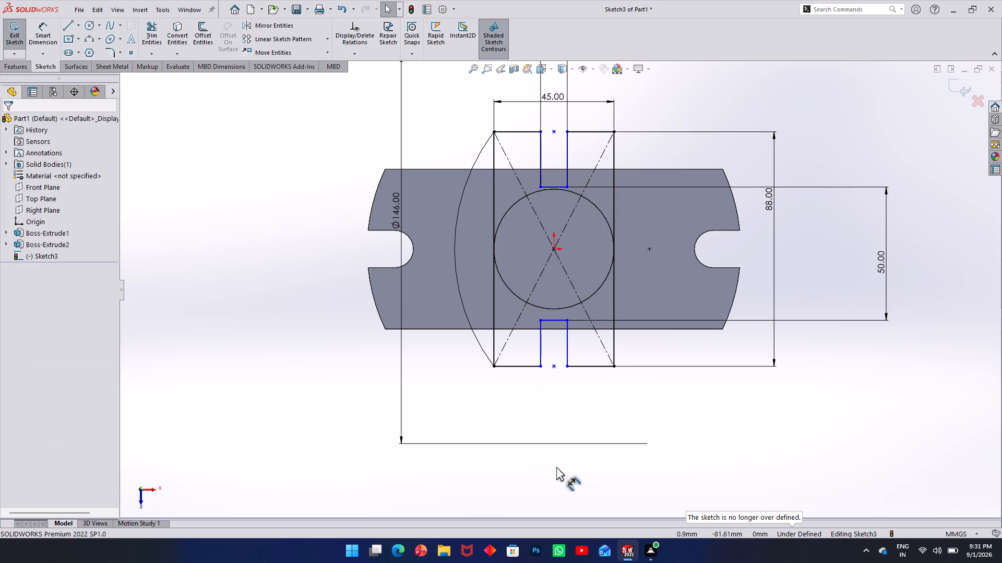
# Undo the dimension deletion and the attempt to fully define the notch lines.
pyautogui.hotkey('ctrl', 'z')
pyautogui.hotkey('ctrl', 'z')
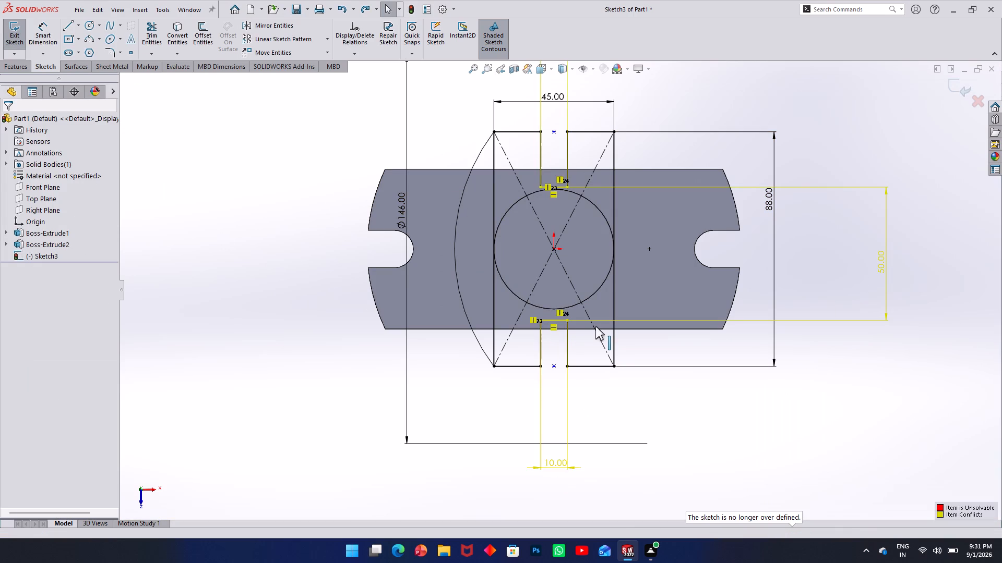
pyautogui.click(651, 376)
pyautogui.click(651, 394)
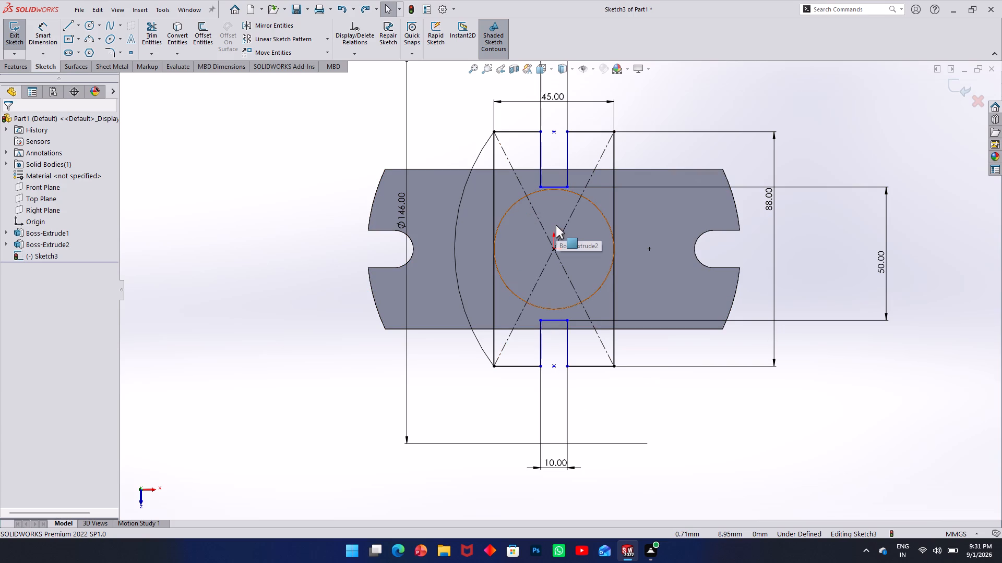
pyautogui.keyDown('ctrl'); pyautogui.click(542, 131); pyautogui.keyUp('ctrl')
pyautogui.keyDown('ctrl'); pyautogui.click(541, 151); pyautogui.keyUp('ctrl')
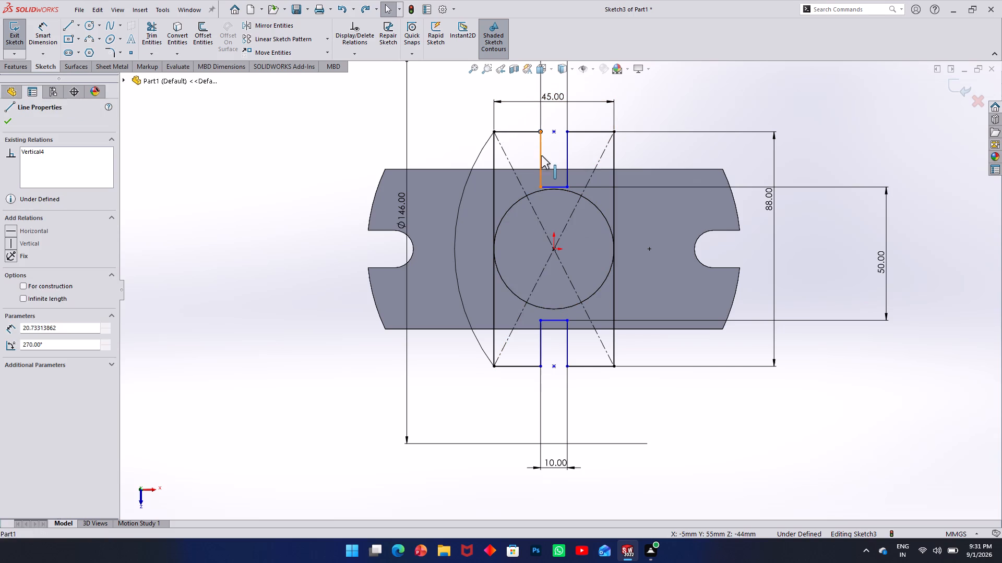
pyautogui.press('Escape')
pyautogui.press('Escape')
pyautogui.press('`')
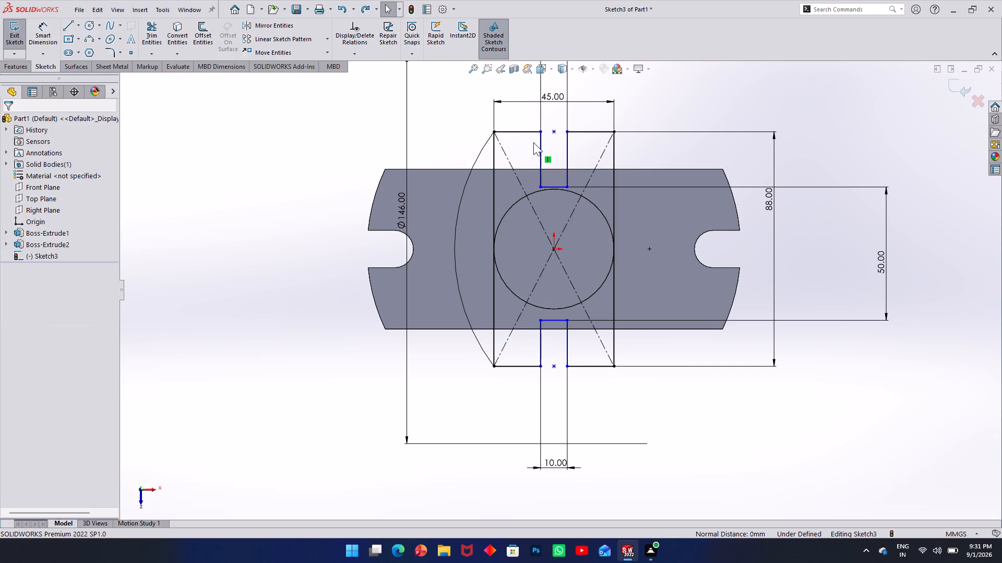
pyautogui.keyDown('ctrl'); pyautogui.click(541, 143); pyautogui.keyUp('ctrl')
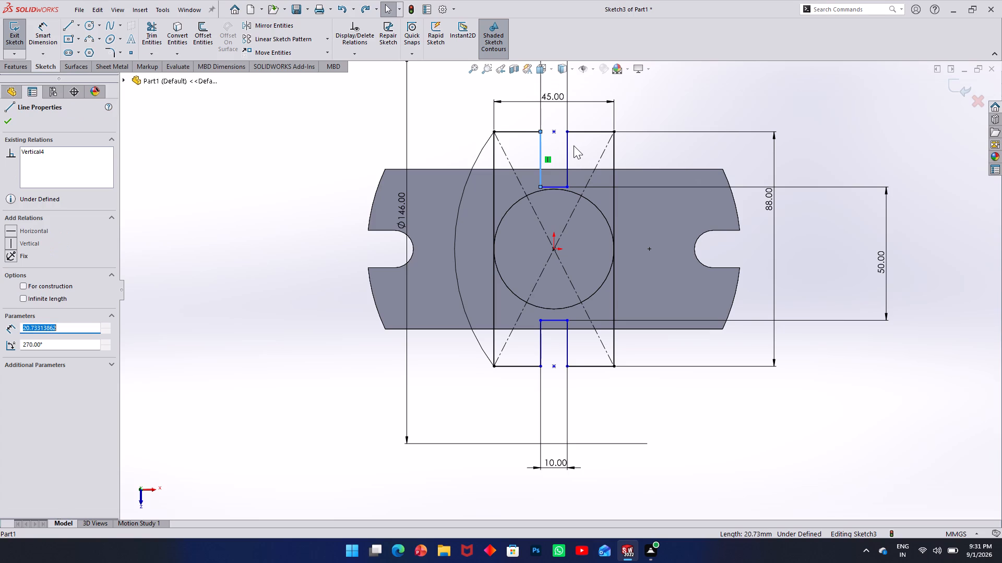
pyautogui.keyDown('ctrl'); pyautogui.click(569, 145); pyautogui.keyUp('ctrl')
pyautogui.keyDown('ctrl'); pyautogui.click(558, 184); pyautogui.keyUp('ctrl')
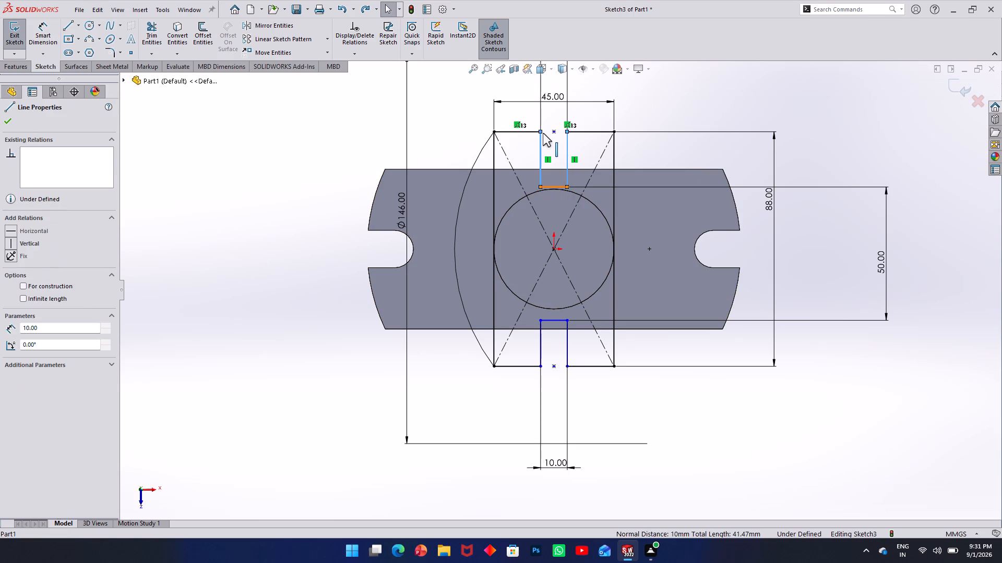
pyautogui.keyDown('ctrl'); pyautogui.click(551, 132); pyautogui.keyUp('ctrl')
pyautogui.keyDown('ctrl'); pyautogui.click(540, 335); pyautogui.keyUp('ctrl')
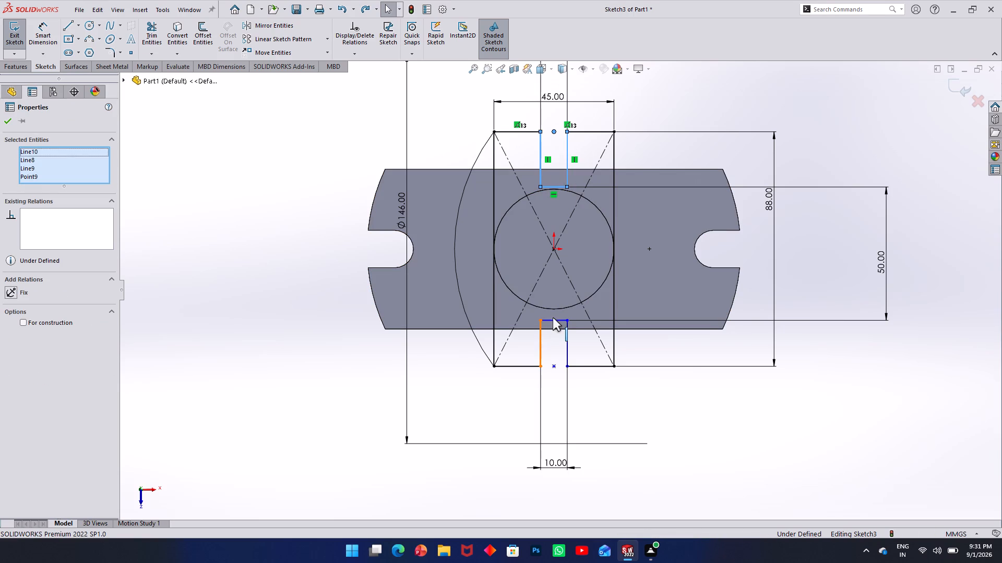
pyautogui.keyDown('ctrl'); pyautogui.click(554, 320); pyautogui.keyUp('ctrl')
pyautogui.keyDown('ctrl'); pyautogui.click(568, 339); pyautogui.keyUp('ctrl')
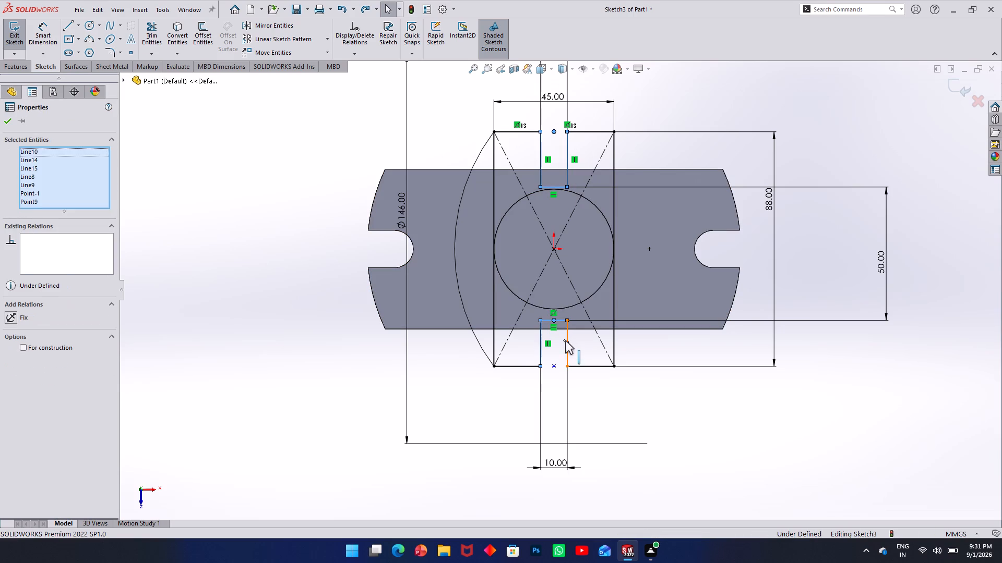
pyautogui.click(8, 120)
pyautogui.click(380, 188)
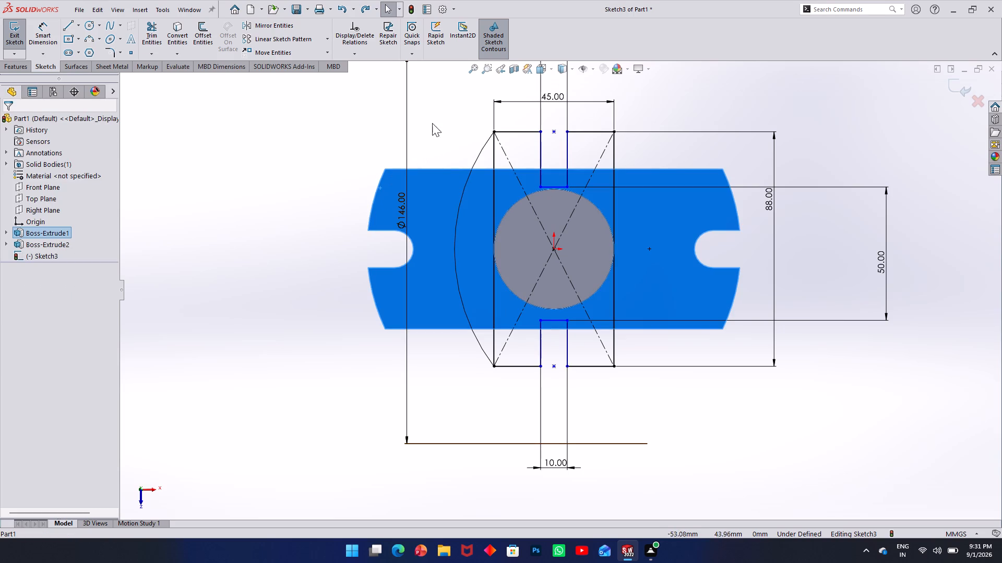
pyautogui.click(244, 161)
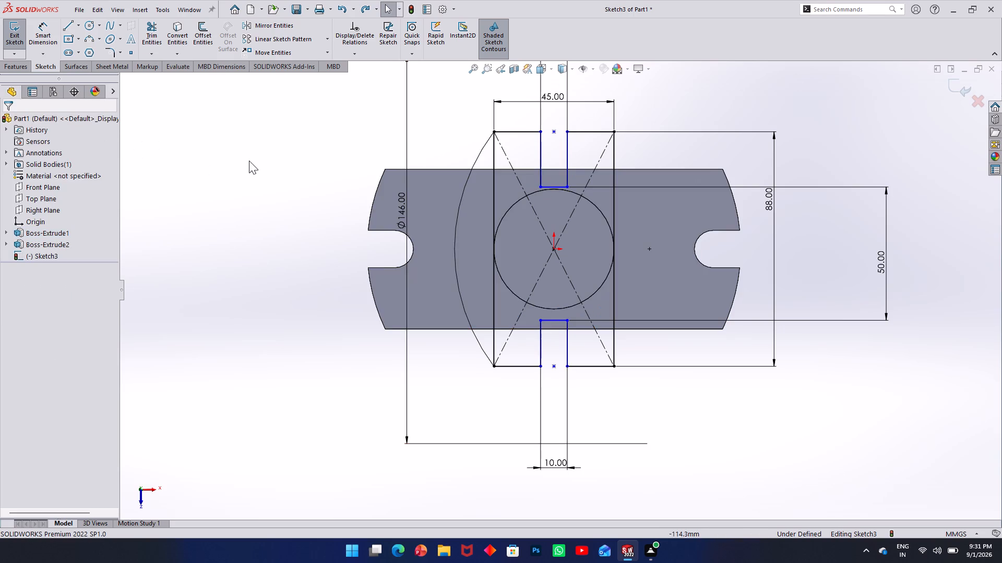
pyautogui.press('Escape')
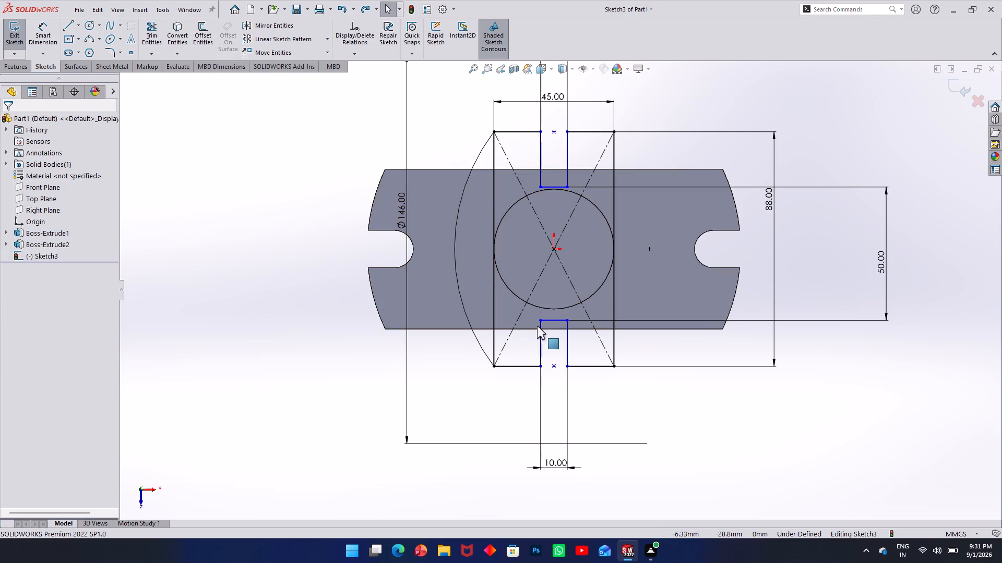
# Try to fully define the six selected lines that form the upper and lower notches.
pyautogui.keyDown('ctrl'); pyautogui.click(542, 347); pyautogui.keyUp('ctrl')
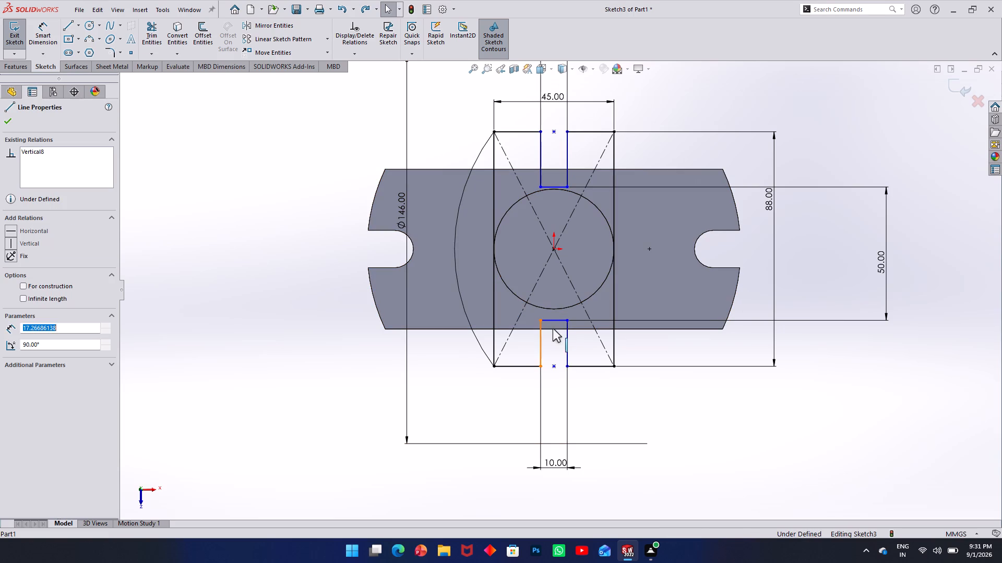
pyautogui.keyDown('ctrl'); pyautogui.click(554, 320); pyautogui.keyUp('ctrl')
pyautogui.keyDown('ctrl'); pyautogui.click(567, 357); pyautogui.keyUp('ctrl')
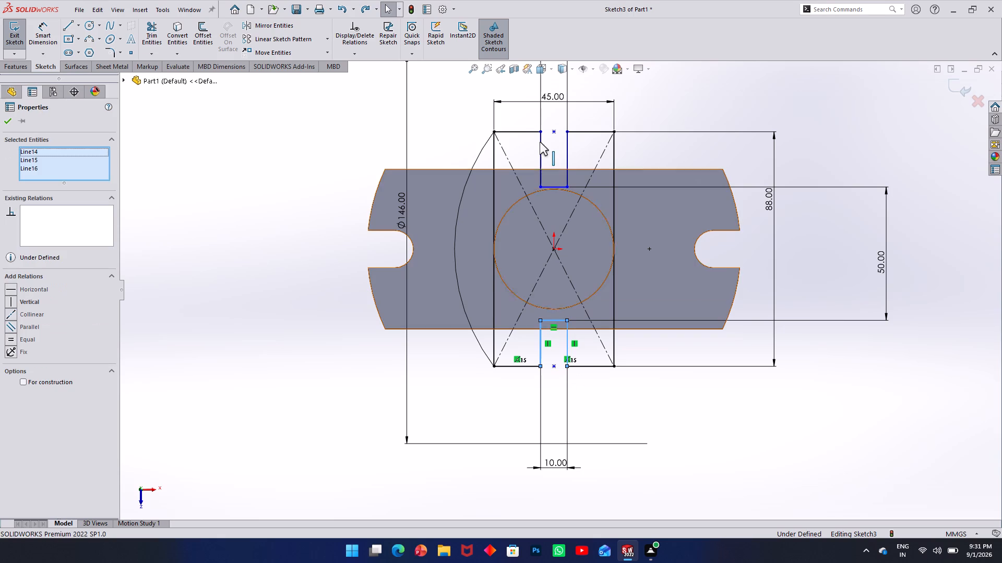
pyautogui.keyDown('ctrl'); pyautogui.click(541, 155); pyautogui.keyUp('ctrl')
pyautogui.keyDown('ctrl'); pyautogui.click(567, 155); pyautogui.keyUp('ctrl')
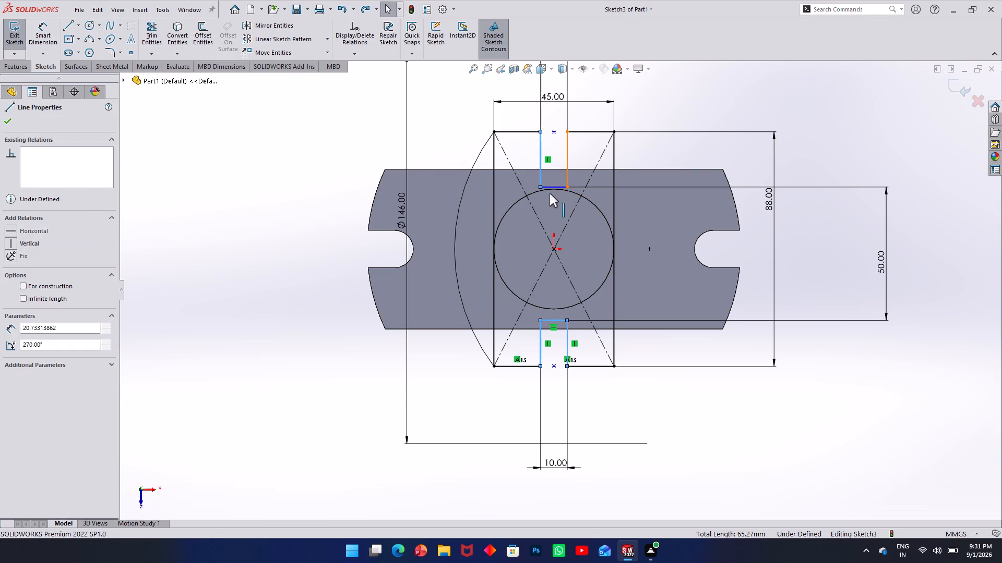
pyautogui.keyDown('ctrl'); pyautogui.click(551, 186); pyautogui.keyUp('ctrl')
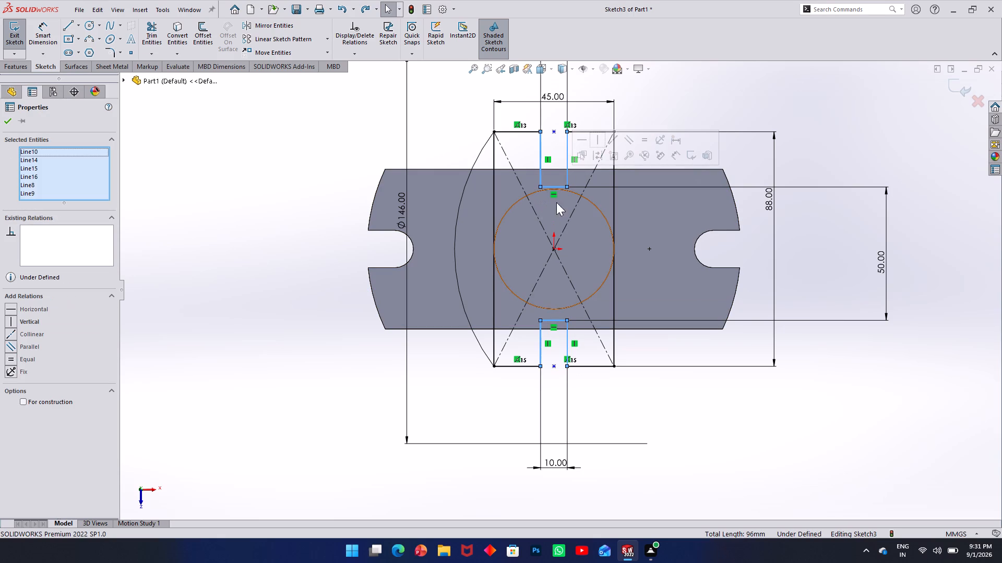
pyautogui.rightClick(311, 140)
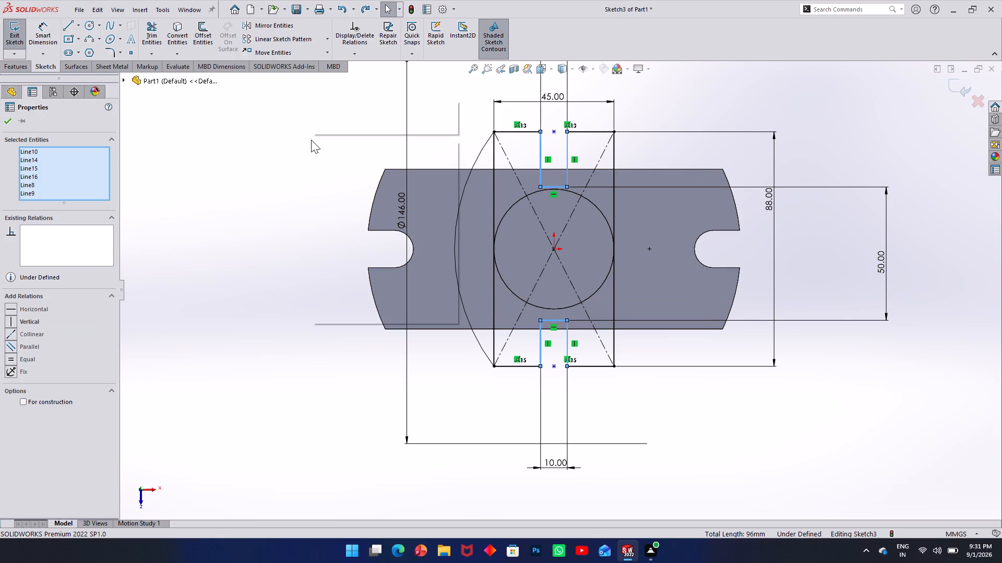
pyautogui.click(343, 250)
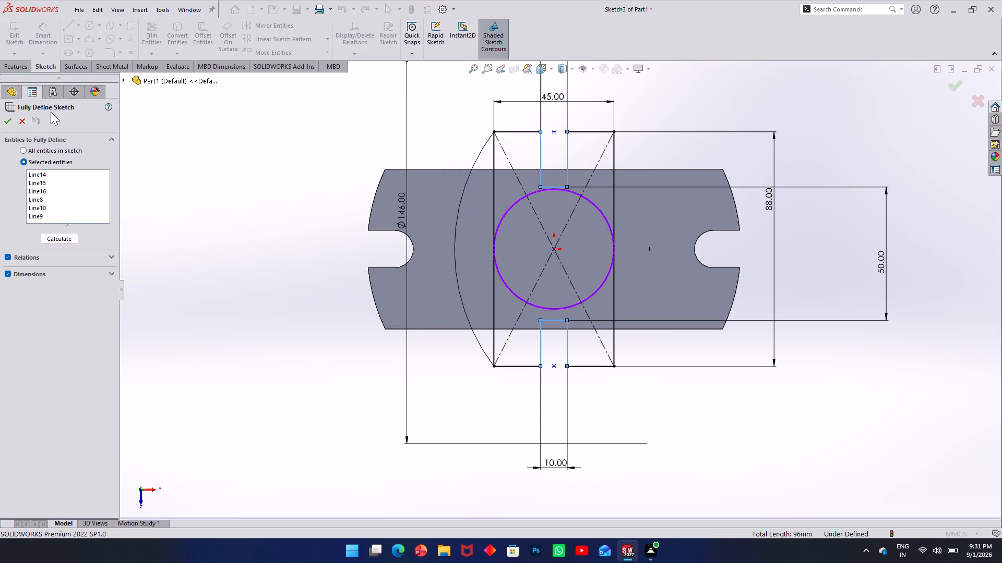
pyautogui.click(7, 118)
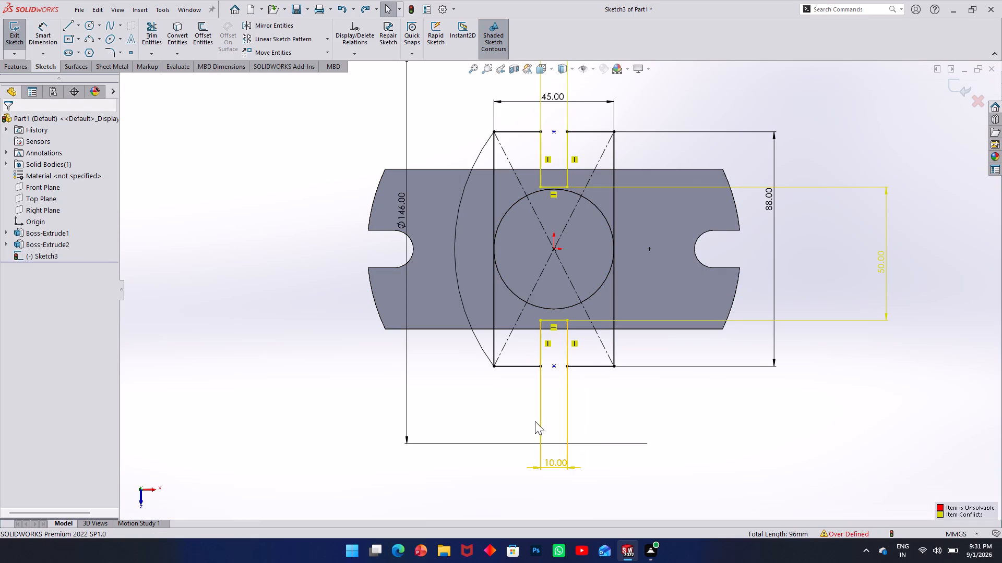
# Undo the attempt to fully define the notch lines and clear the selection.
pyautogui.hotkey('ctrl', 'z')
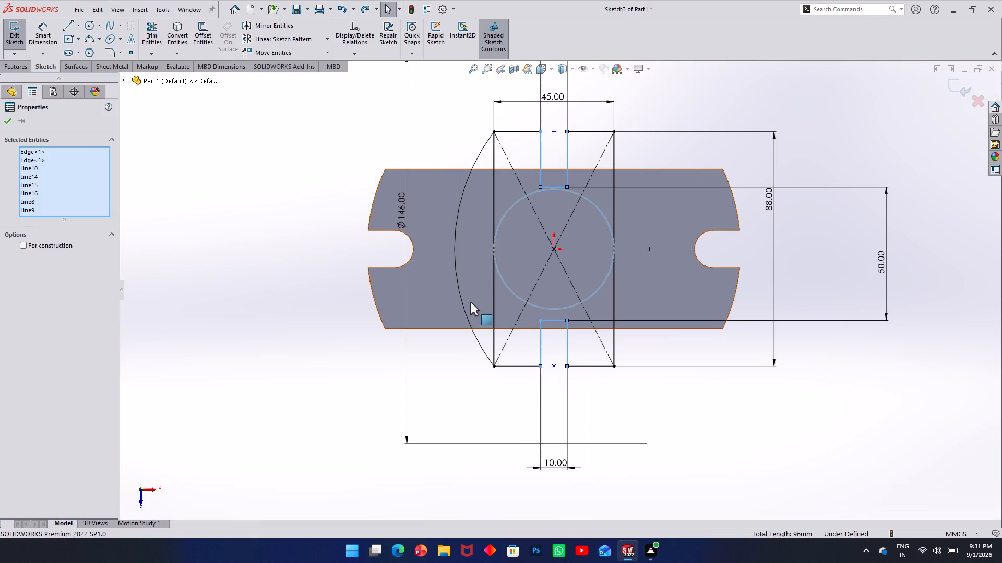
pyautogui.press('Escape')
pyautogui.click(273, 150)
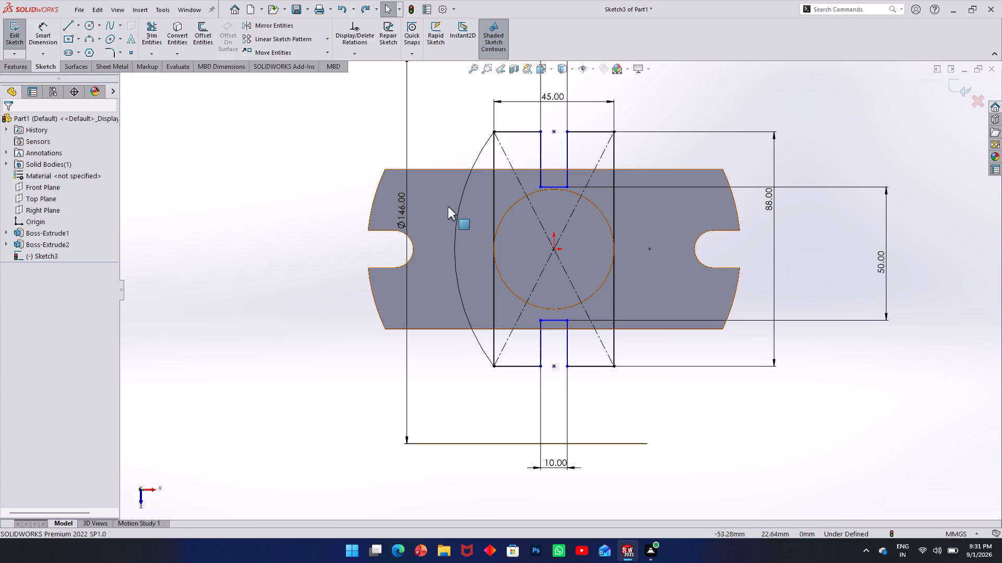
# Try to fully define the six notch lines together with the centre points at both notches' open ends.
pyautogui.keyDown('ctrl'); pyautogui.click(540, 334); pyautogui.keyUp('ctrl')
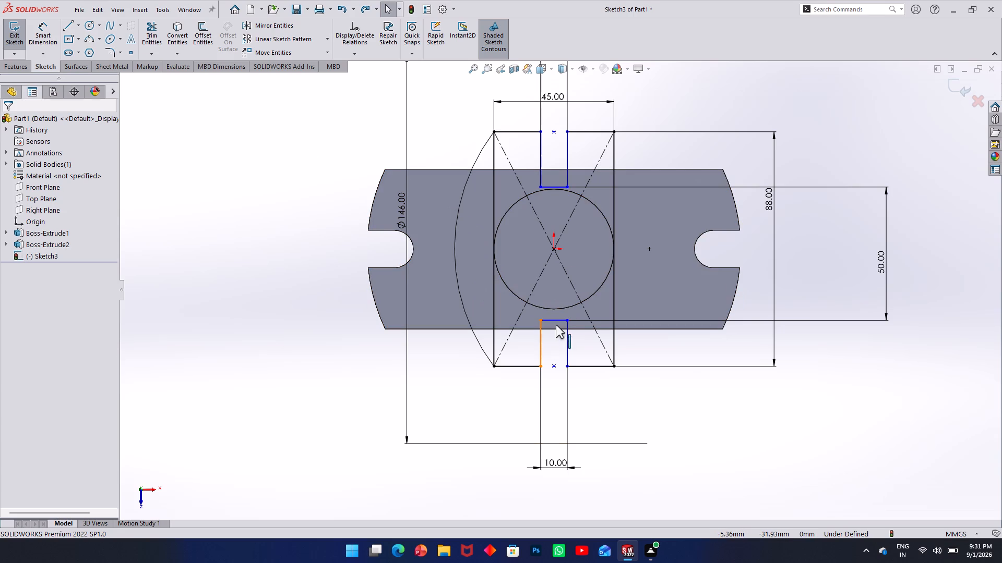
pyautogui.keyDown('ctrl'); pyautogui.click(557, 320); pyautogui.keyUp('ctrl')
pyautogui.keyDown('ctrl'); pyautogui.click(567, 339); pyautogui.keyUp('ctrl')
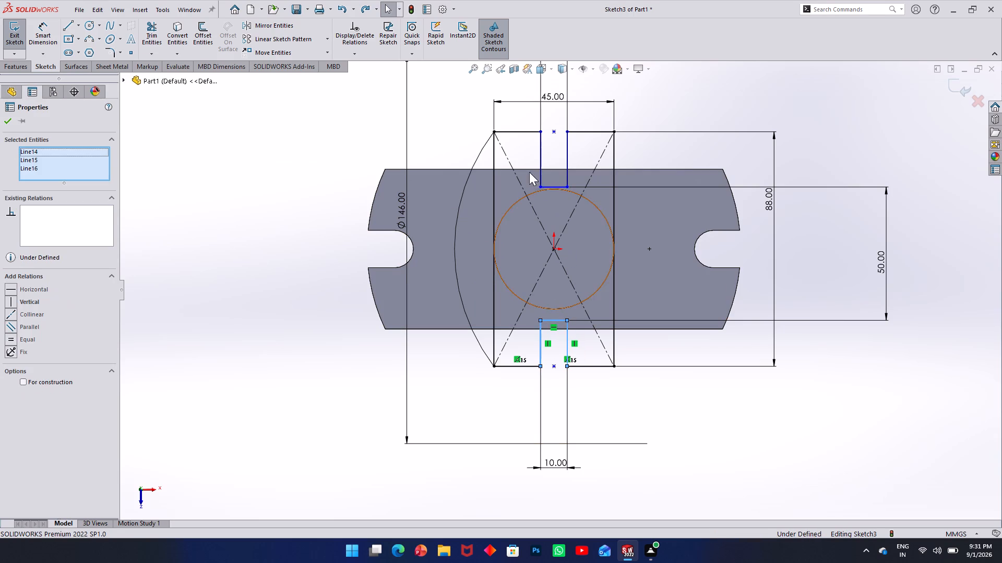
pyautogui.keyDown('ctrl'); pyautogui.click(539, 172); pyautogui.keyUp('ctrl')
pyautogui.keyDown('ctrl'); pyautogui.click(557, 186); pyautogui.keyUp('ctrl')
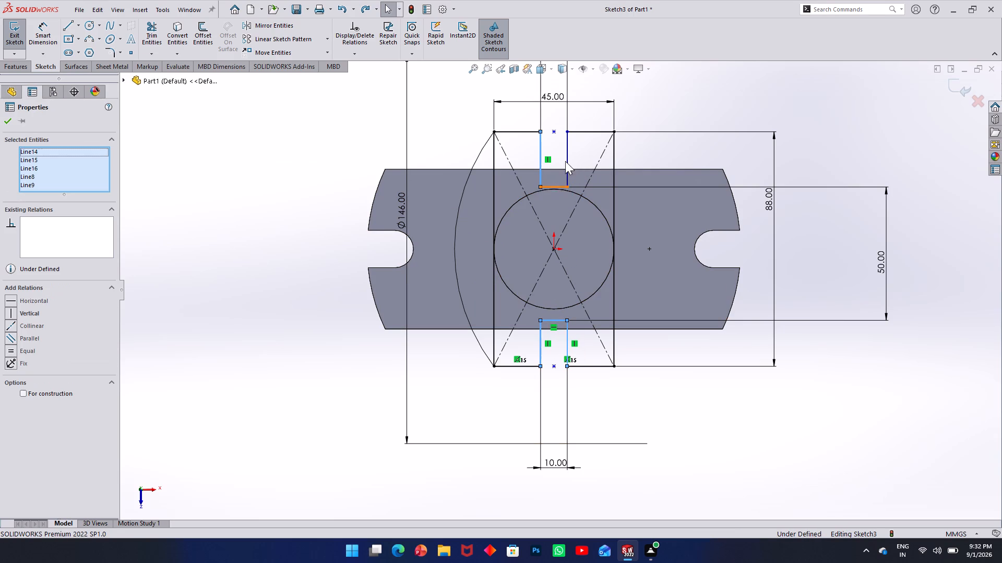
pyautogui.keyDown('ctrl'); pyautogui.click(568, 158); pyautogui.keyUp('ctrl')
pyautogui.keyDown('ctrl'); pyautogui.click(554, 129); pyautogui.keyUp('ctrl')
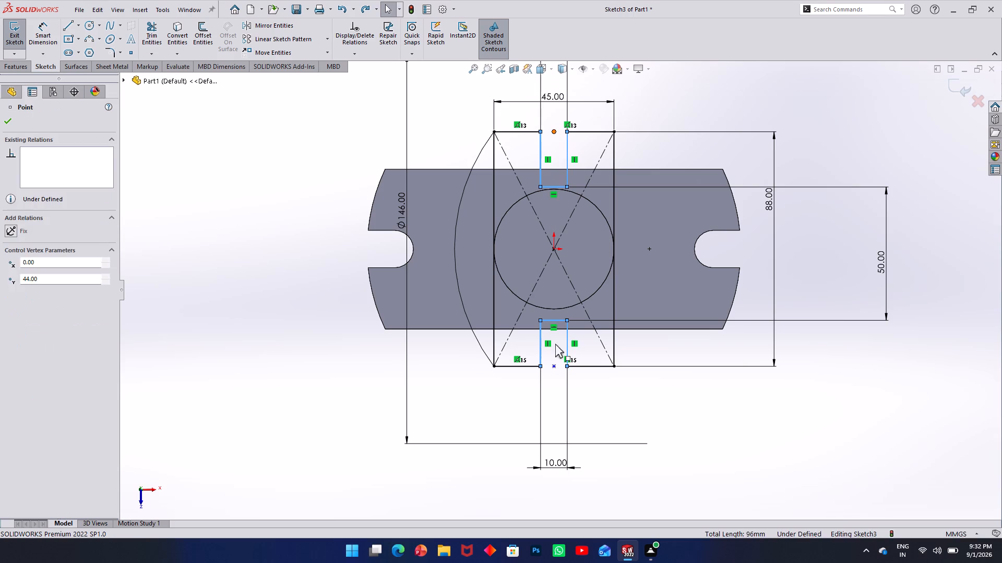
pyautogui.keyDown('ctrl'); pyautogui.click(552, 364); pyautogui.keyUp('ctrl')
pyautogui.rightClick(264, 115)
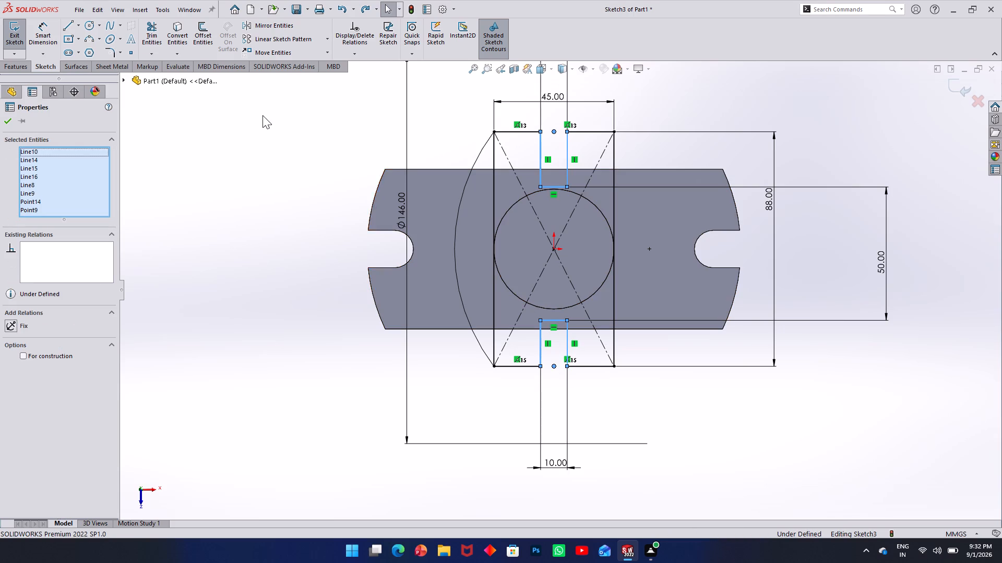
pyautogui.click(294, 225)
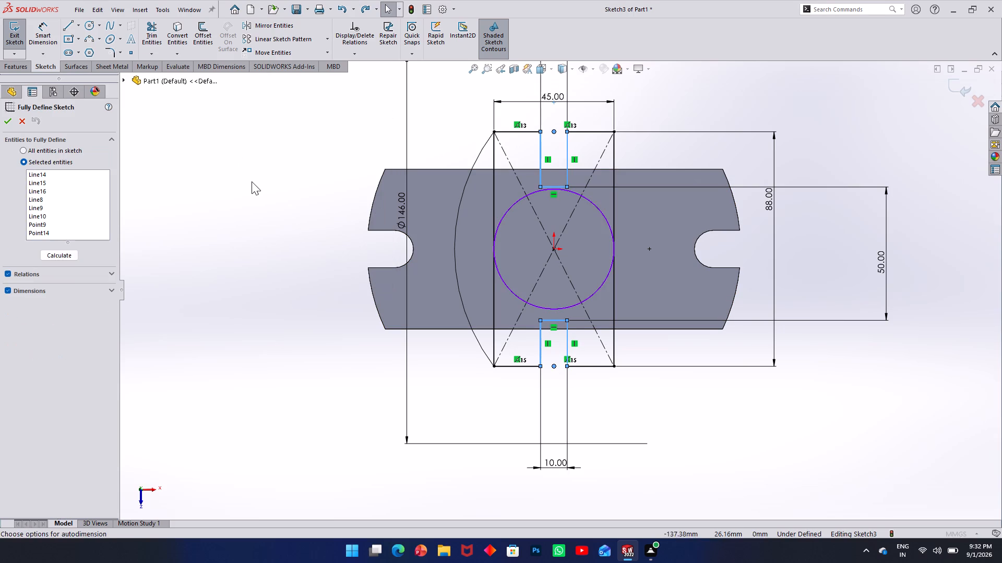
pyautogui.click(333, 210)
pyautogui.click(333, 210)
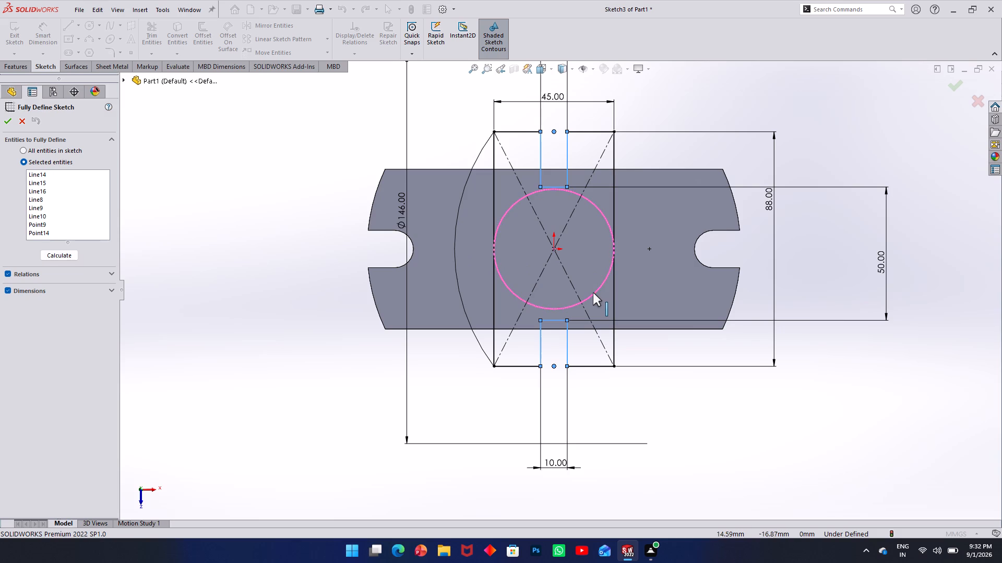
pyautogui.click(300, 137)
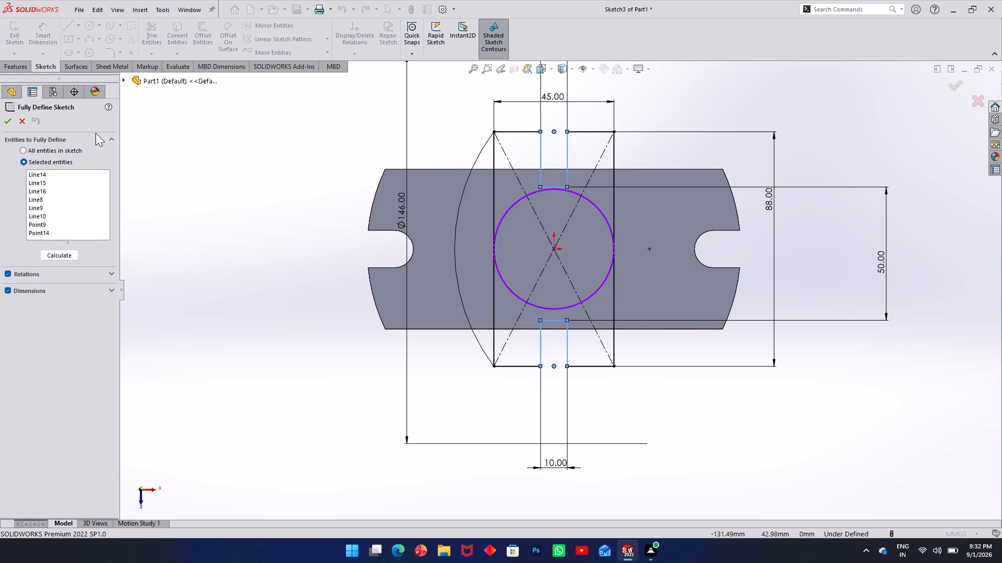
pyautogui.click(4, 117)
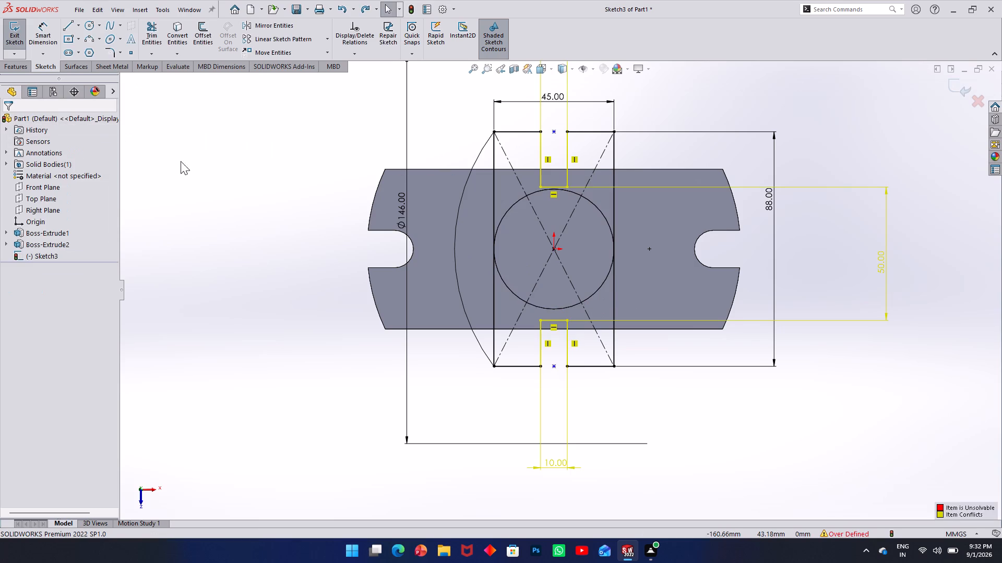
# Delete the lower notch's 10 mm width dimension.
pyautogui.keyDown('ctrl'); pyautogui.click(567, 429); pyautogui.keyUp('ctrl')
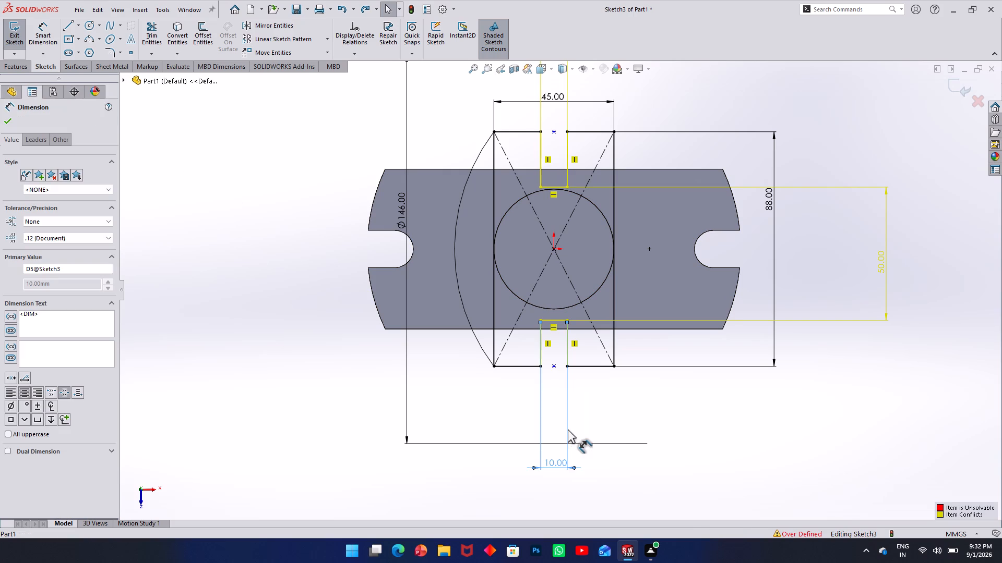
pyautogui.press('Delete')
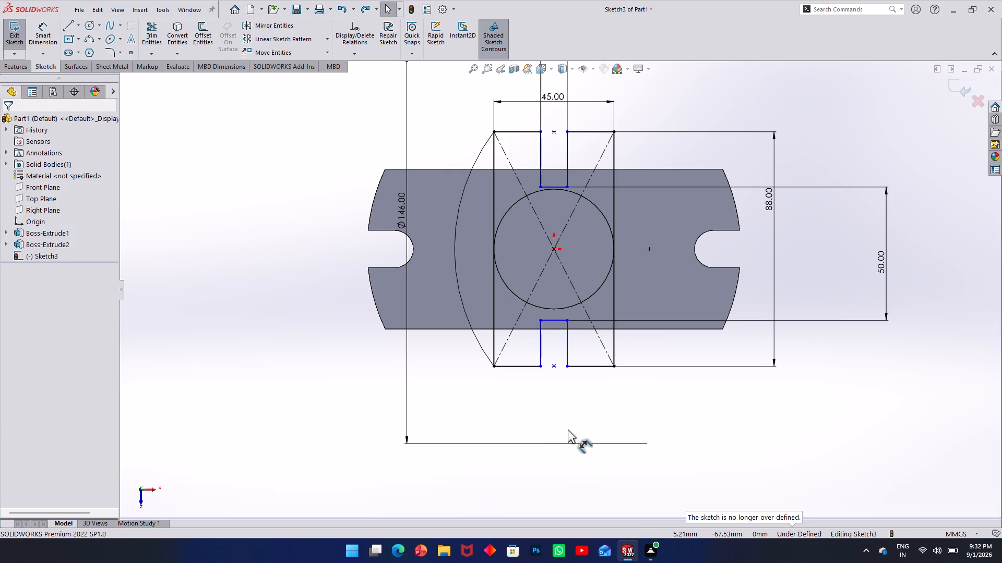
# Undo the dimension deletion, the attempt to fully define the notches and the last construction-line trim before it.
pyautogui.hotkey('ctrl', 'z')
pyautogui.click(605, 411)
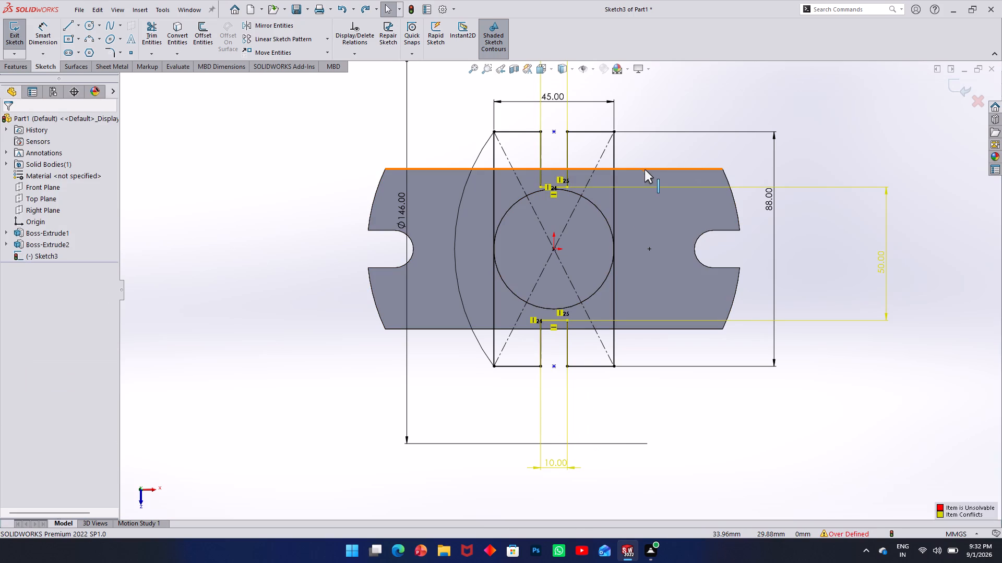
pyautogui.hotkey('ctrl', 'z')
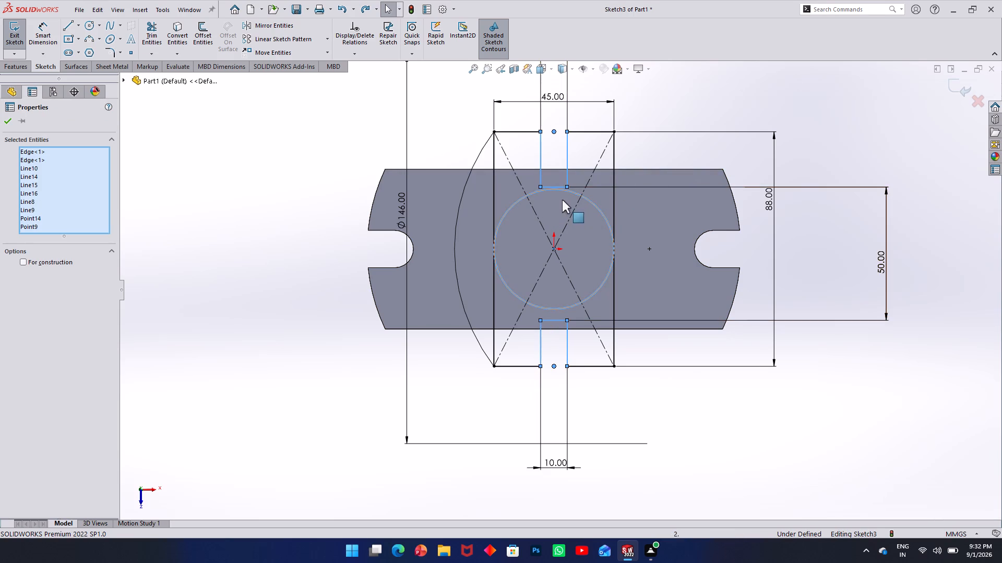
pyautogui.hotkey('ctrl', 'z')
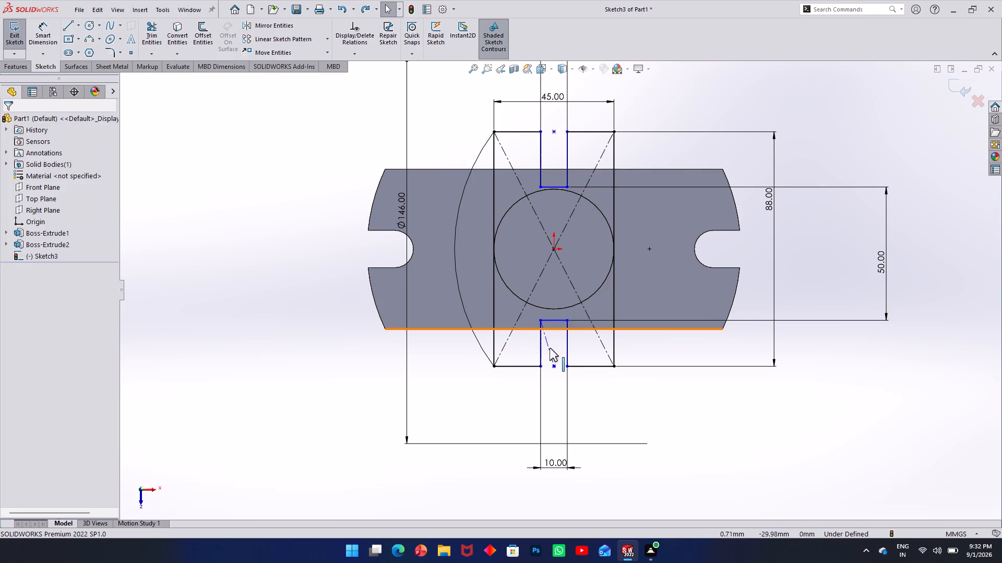
# Delete the leftover diagonal construction line inside the lower notch.
pyautogui.click(549, 350)
pyautogui.press('Delete')
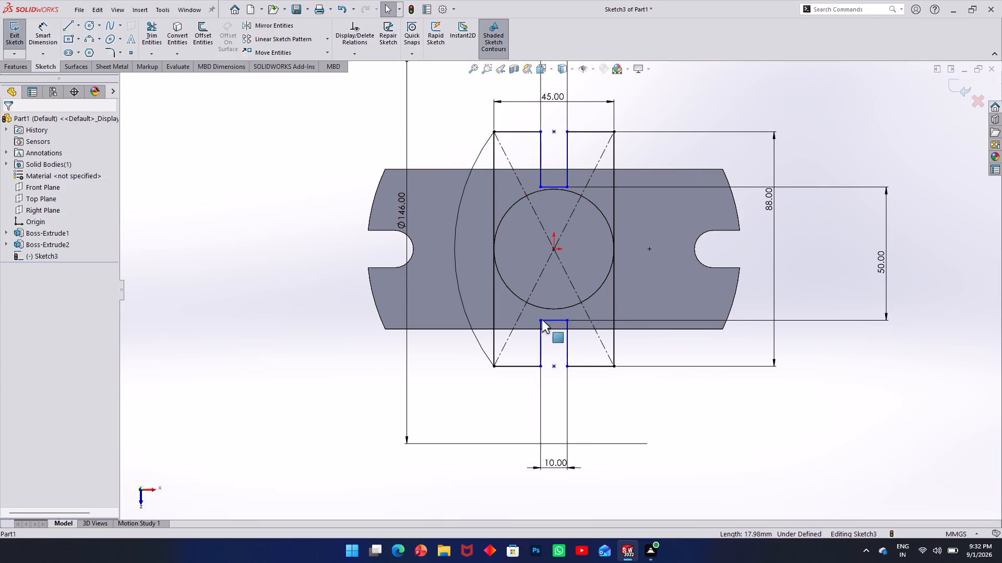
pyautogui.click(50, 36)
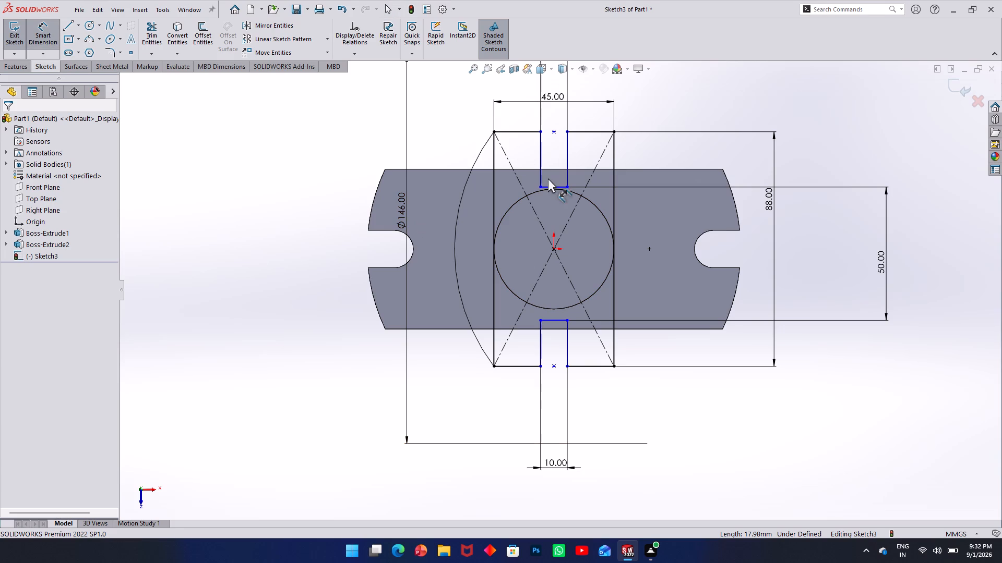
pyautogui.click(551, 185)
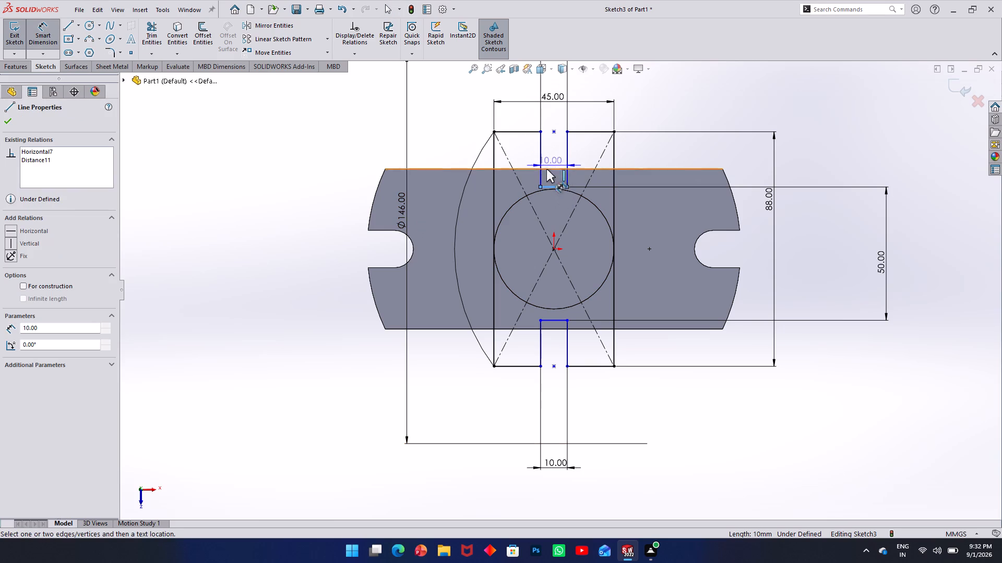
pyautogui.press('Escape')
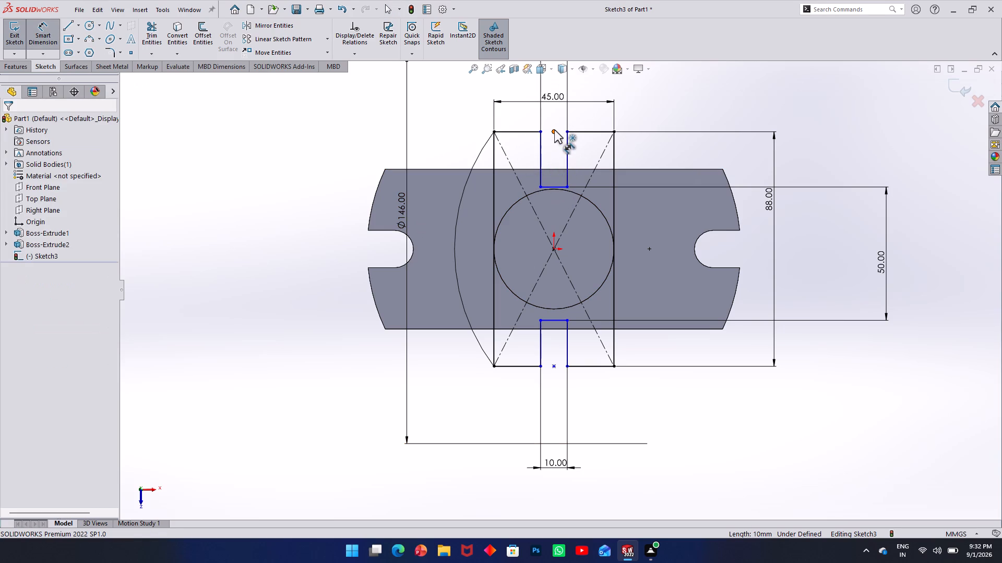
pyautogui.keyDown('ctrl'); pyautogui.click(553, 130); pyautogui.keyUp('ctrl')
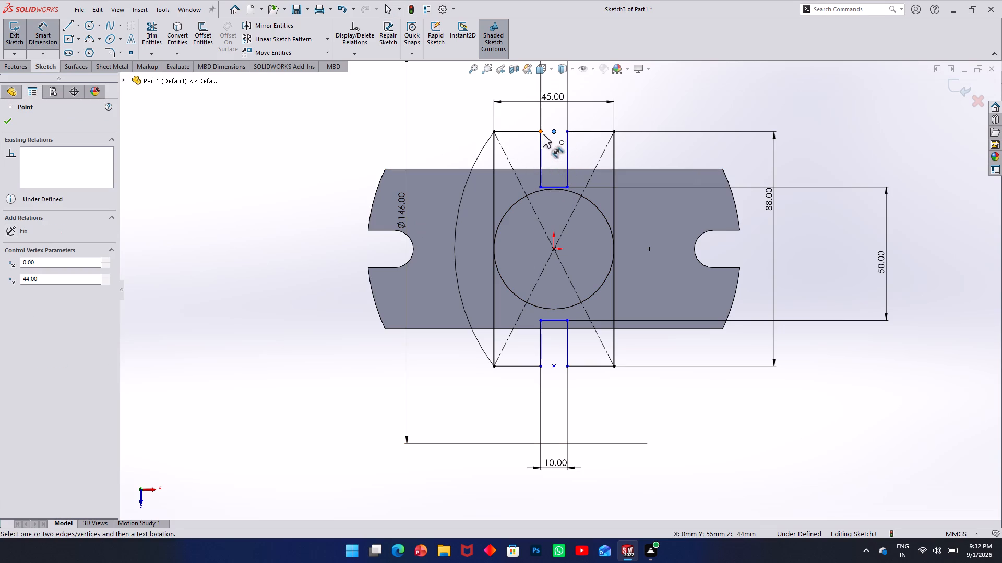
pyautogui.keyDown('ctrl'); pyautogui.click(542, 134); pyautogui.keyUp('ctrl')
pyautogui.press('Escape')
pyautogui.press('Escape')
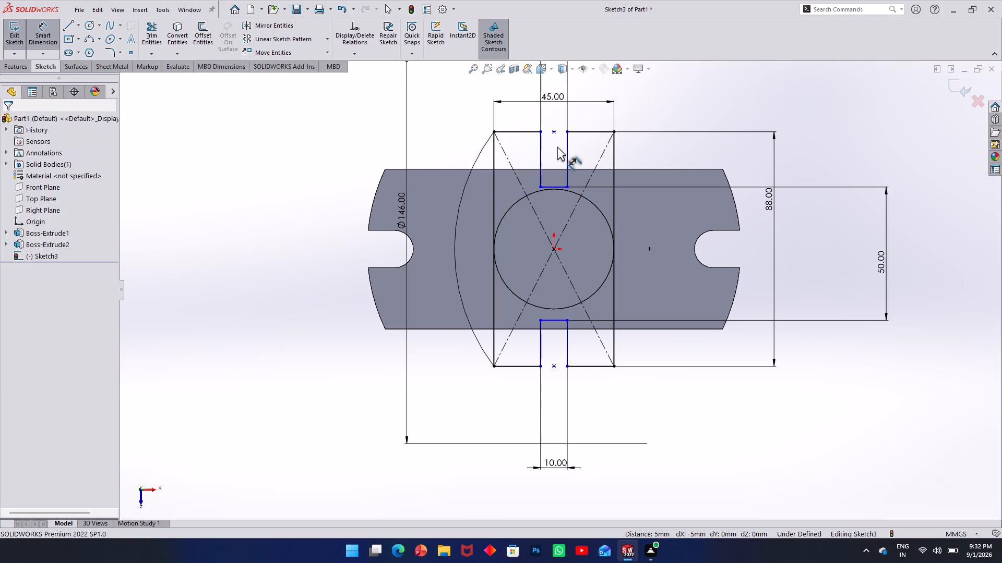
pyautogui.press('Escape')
# Apply Fully Define Sketch to the six lines that form the upper and lower notches.
pyautogui.keyDown('ctrl'); pyautogui.click(539, 154); pyautogui.keyUp('ctrl')
pyautogui.keyDown('ctrl'); pyautogui.click(568, 155); pyautogui.keyUp('ctrl')
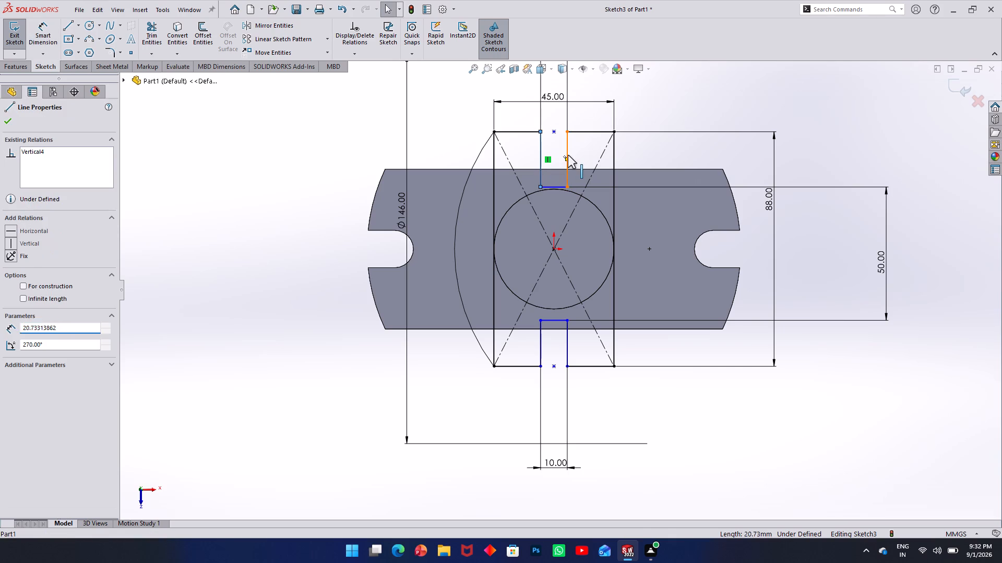
pyautogui.keyDown('ctrl'); pyautogui.click(554, 185); pyautogui.keyUp('ctrl')
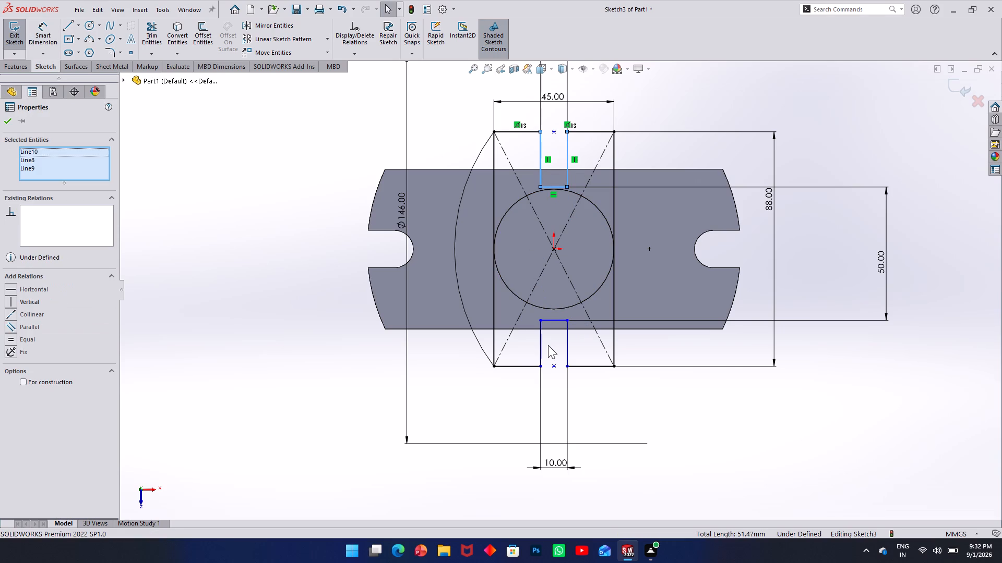
pyautogui.keyDown('ctrl'); pyautogui.click(540, 350); pyautogui.keyUp('ctrl')
pyautogui.keyDown('ctrl'); pyautogui.click(557, 322); pyautogui.keyUp('ctrl')
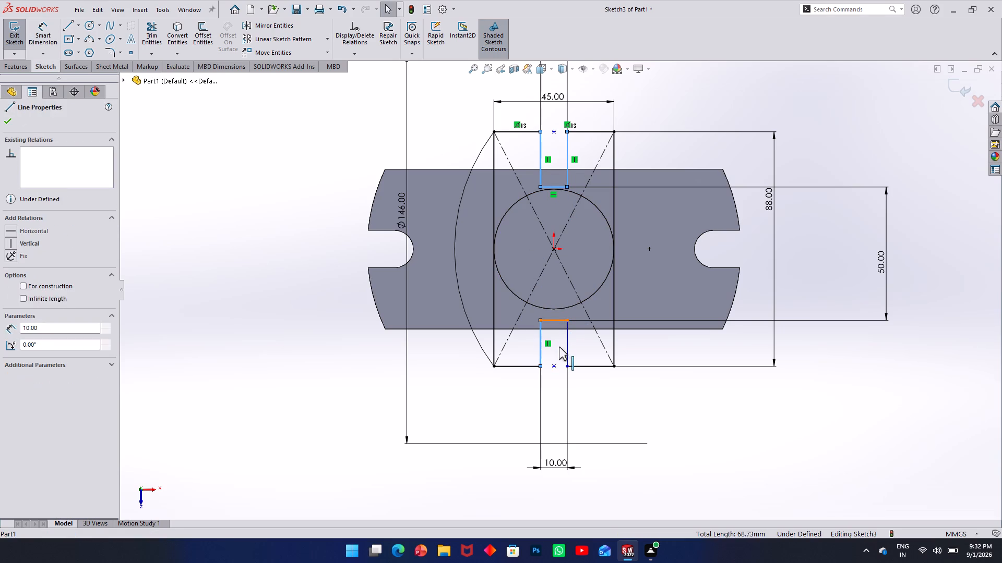
pyautogui.keyDown('ctrl'); pyautogui.click(566, 361); pyautogui.keyUp('ctrl')
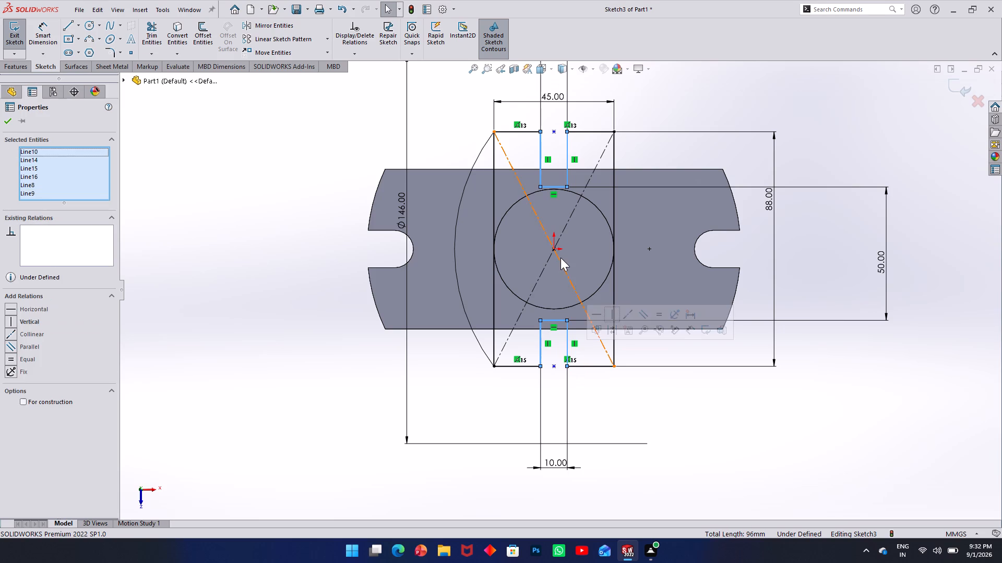
pyautogui.rightClick(228, 206)
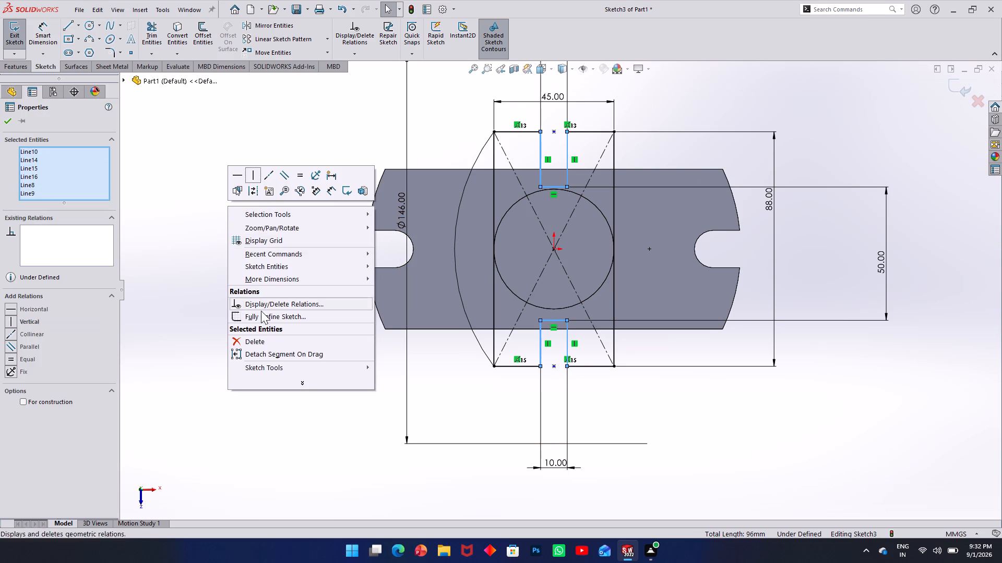
pyautogui.click(261, 314)
pyautogui.click(12, 121)
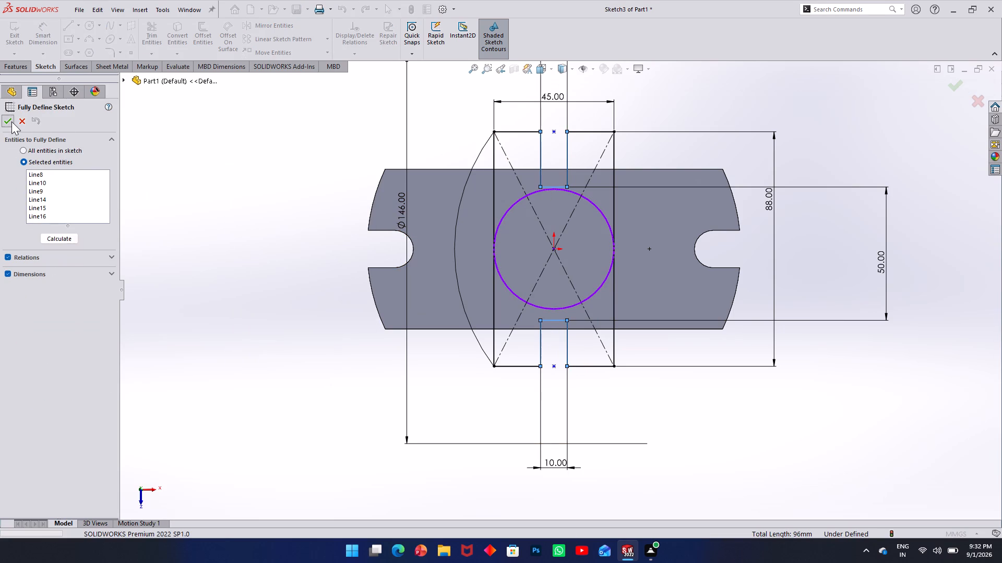
# Delete the 50 mm dimension between the notch ends and the upper notch's 10 mm width dimension.
pyautogui.click(885, 258)
pyautogui.press('Delete')
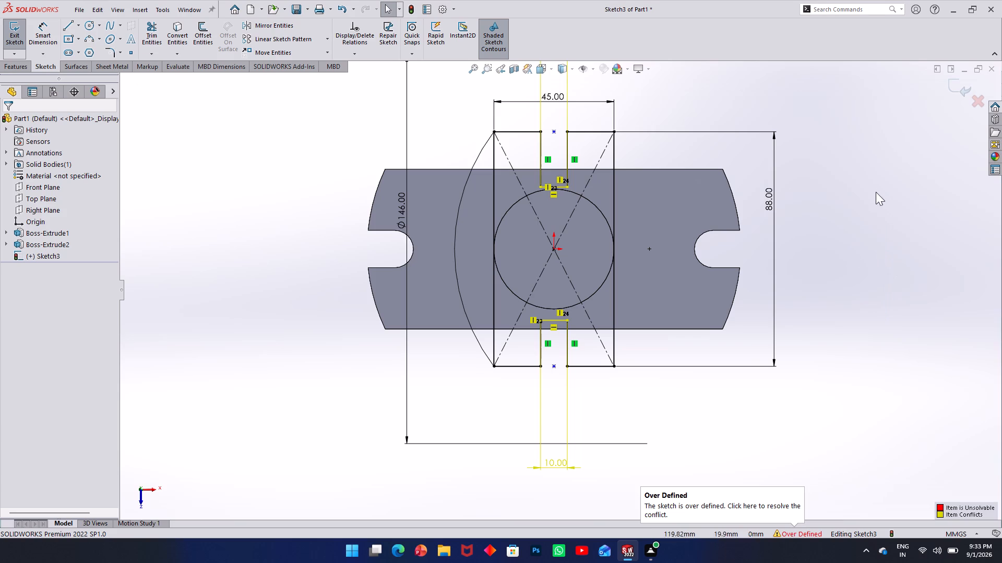
pyautogui.click(877, 189)
pyautogui.scroll(3, 627, 149)
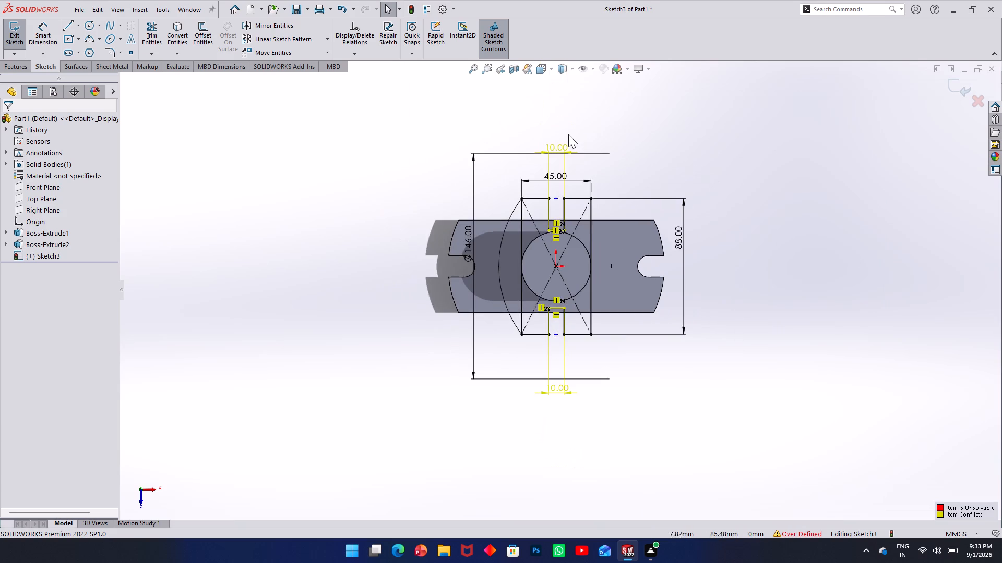
pyautogui.scroll(-2, 568, 134)
pyautogui.scroll(-1, 543, 194)
pyautogui.click(555, 177)
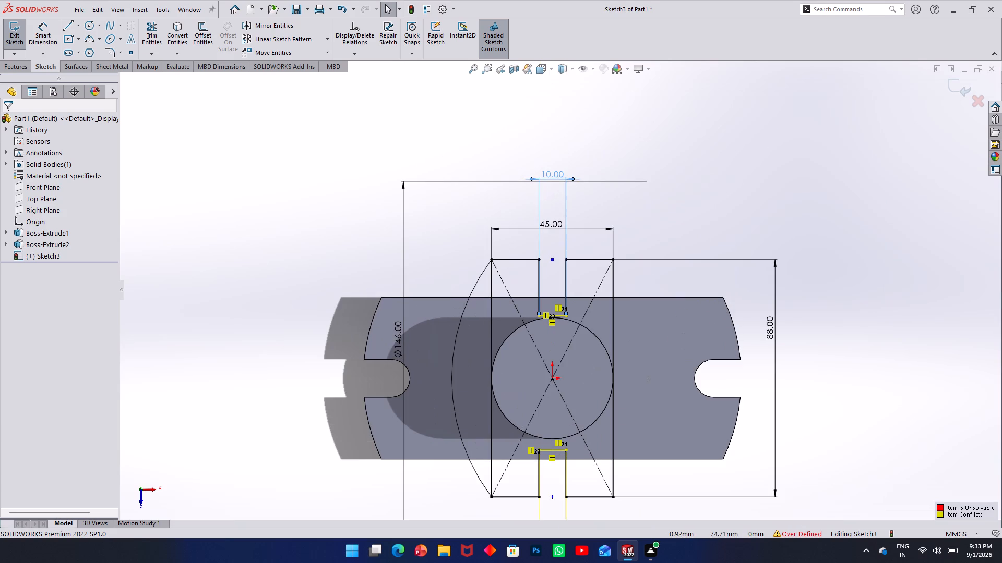
pyautogui.press('Delete')
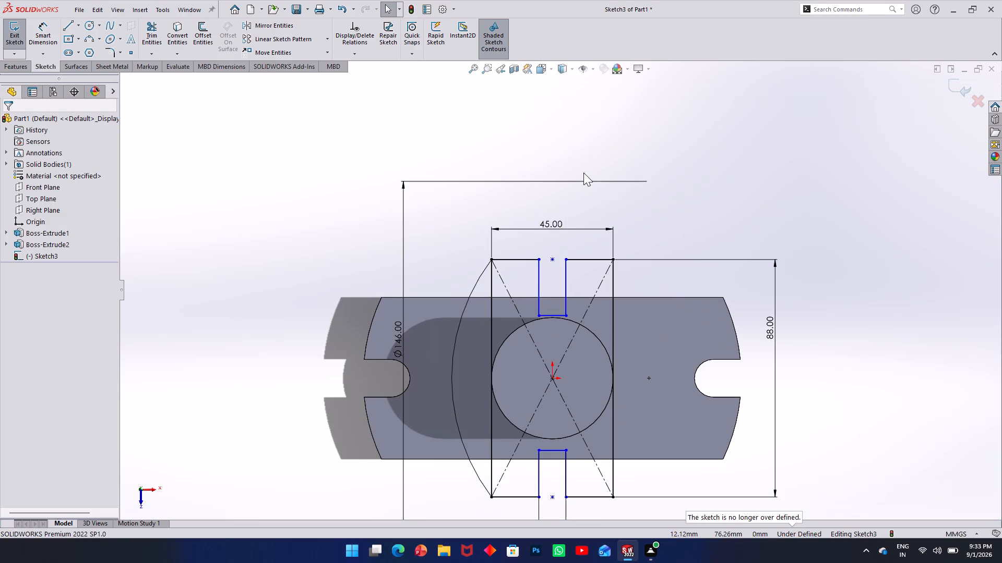
# Fully define the three lines of the upper notch with automatic relations and dimensions.
pyautogui.keyDown('ctrl'); pyautogui.click(539, 285); pyautogui.keyUp('ctrl')
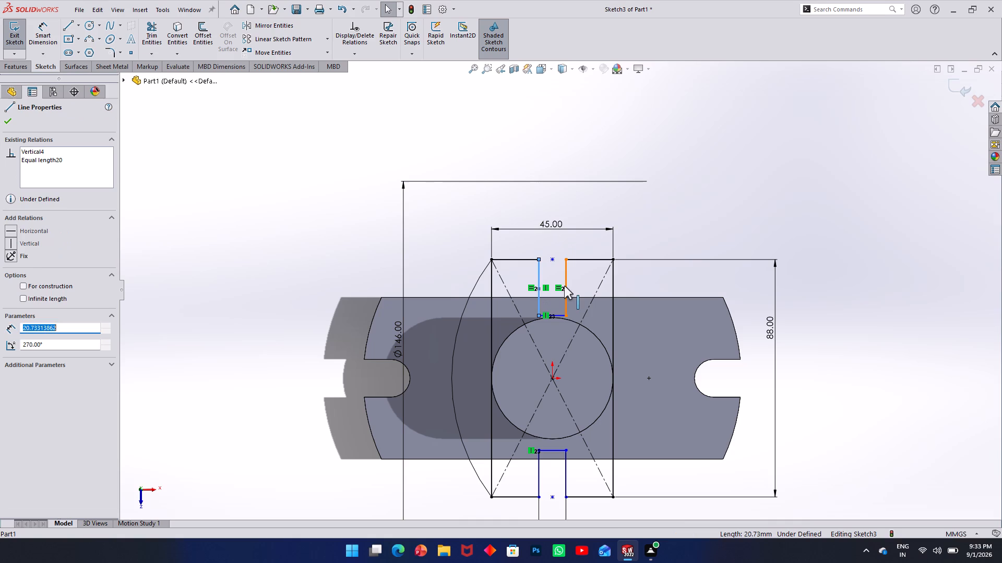
pyautogui.keyDown('ctrl'); pyautogui.click(564, 286); pyautogui.keyUp('ctrl')
pyautogui.keyDown('ctrl'); pyautogui.click(556, 315); pyautogui.keyUp('ctrl')
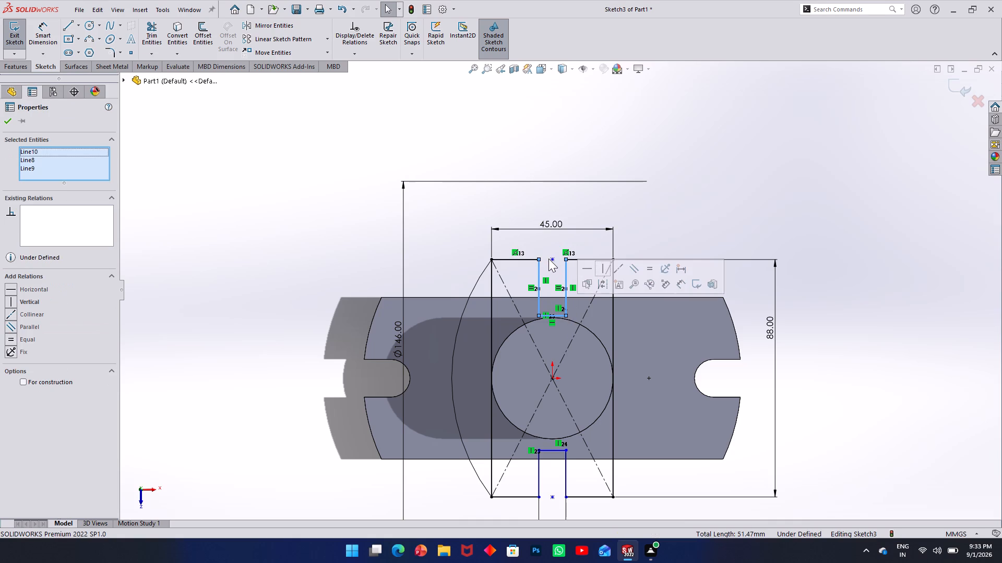
pyautogui.rightClick(651, 190)
pyautogui.click(680, 301)
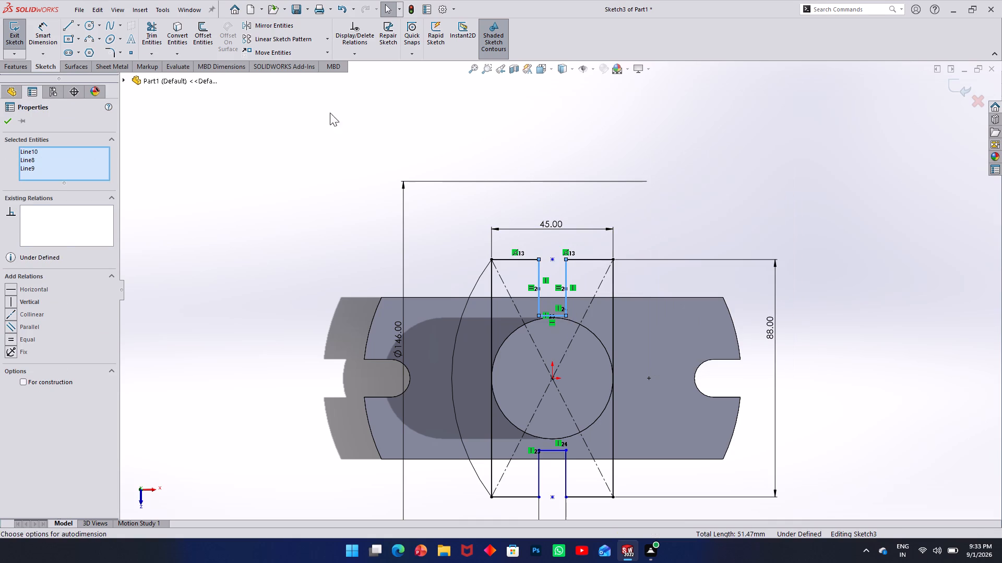
pyautogui.click(9, 121)
# Fully define the horizontal inner line of the lower notch.
pyautogui.scroll(1, 345, 179)
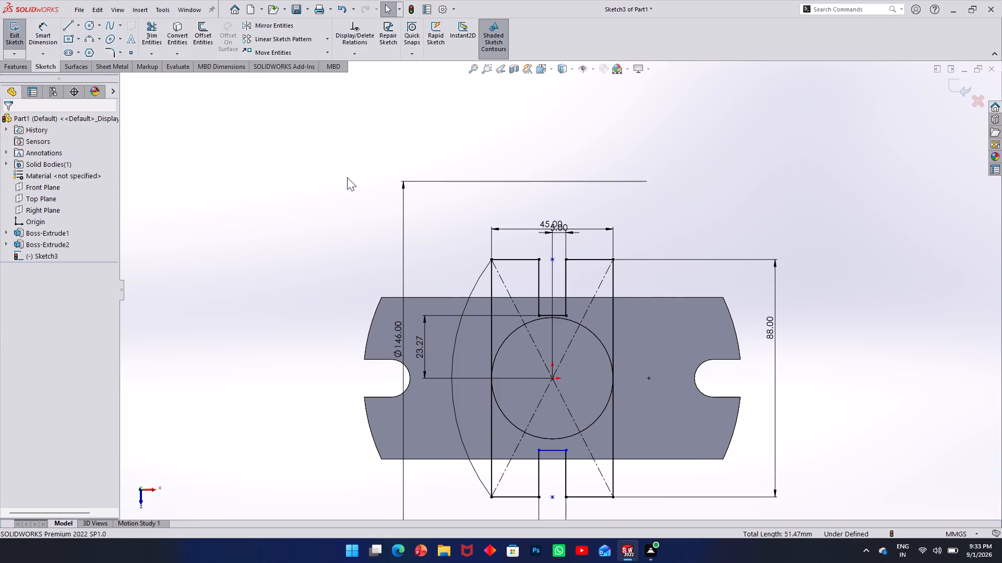
pyautogui.scroll(2, 347, 177)
pyautogui.scroll(2, 436, 274)
pyautogui.scroll(-5, 580, 354)
pyautogui.scroll(-2, 524, 343)
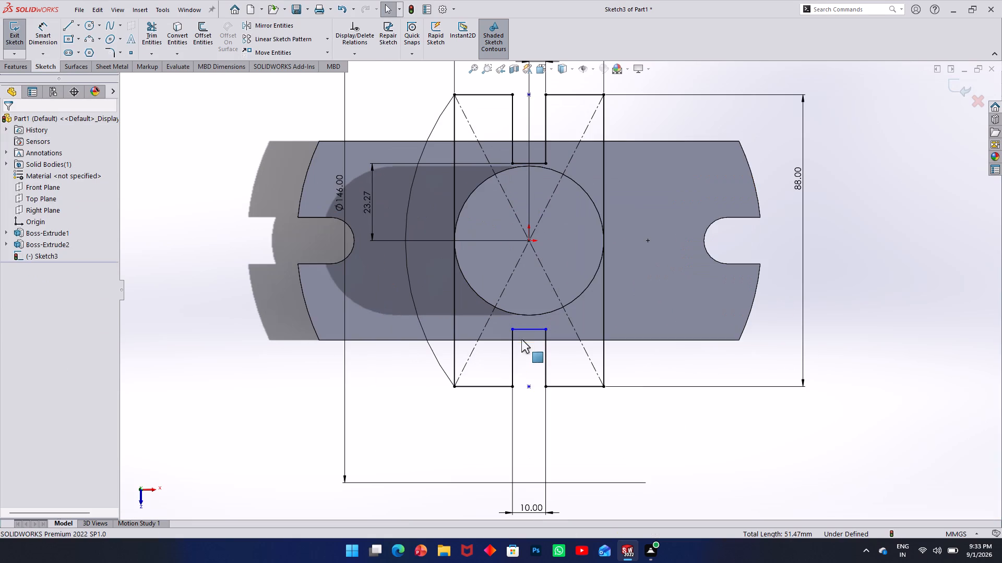
pyautogui.keyDown('ctrl'); pyautogui.click(529, 327); pyautogui.keyUp('ctrl')
pyautogui.rightClick(925, 308)
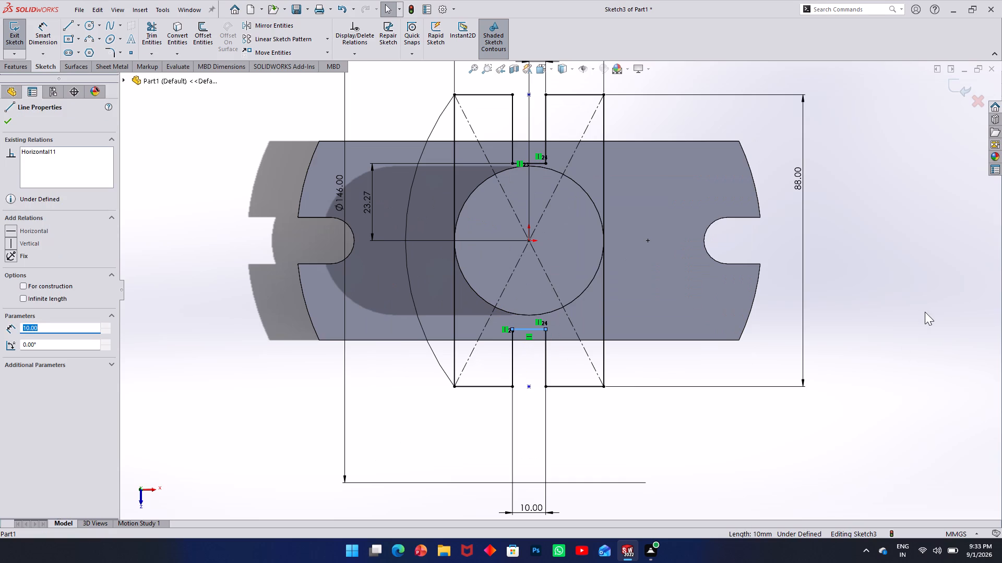
pyautogui.click(910, 420)
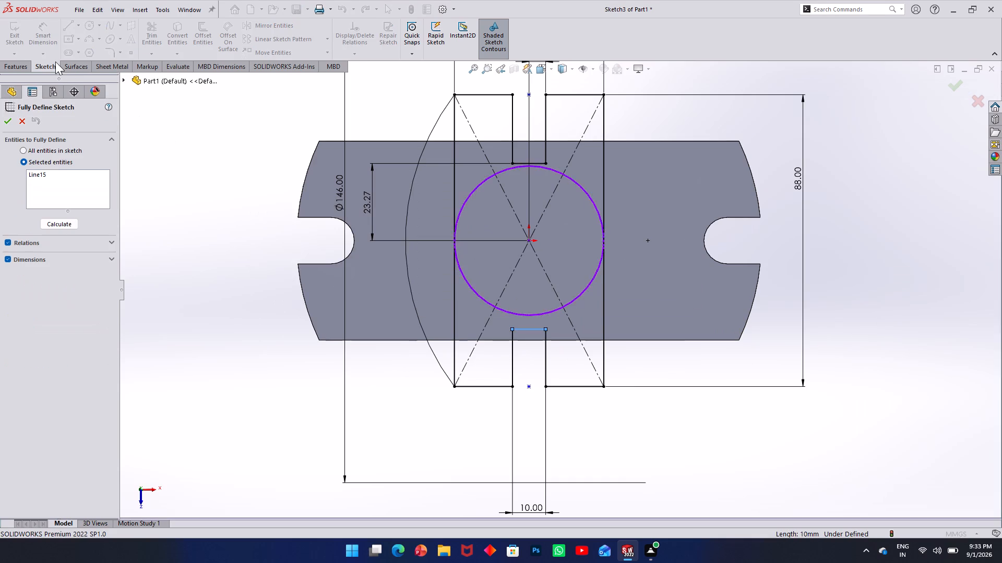
pyautogui.click(3, 116)
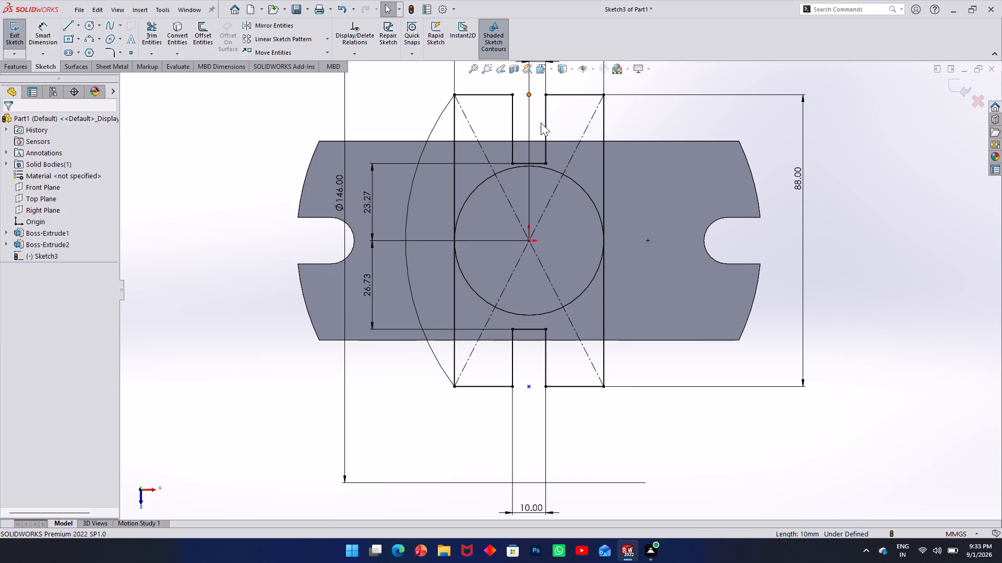
# Delete the centre points at the open ends of the lower and upper notches.
pyautogui.scroll(-1, 541, 111)
pyautogui.click(527, 455)
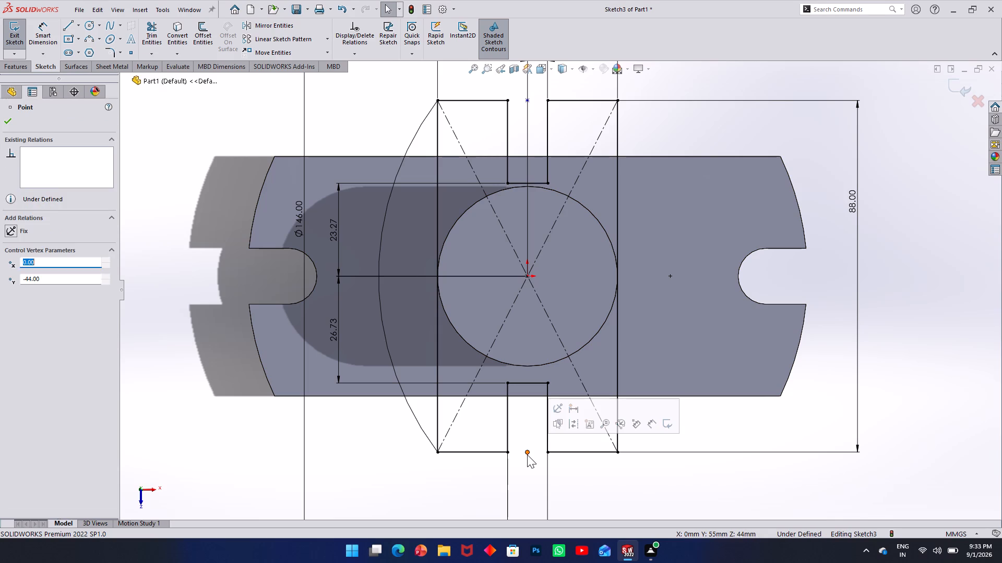
pyautogui.press('Delete')
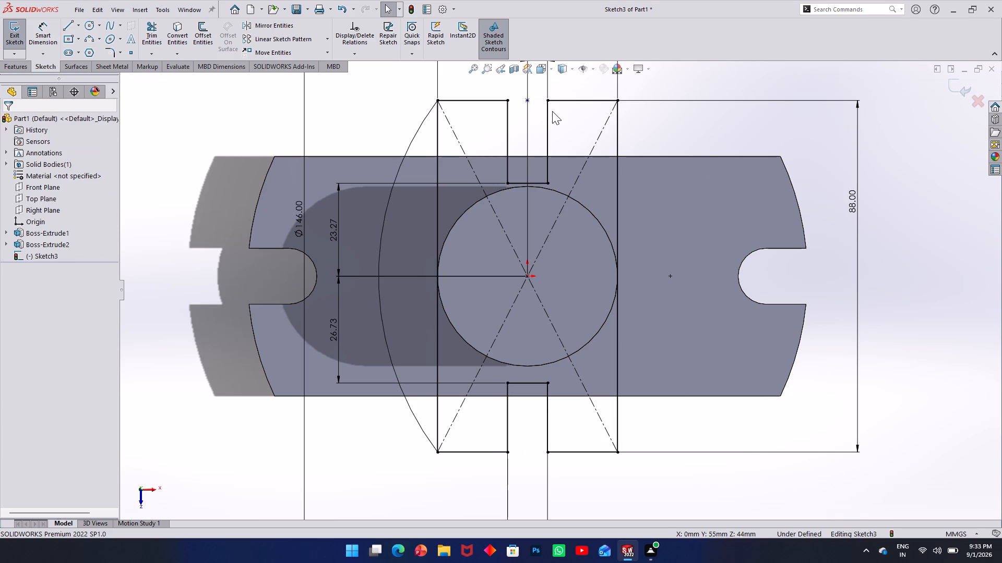
pyautogui.click(527, 101)
pyautogui.press('Delete')
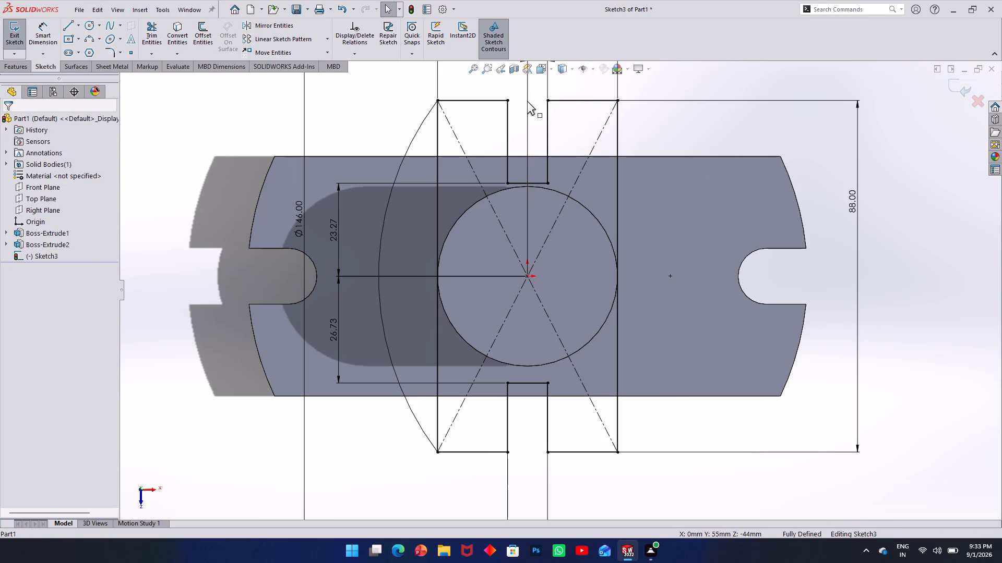
# Trim away the rectangle's diagonal construction lines and its straight vertical edge on the arc side.
pyautogui.scroll(2, 570, 179)
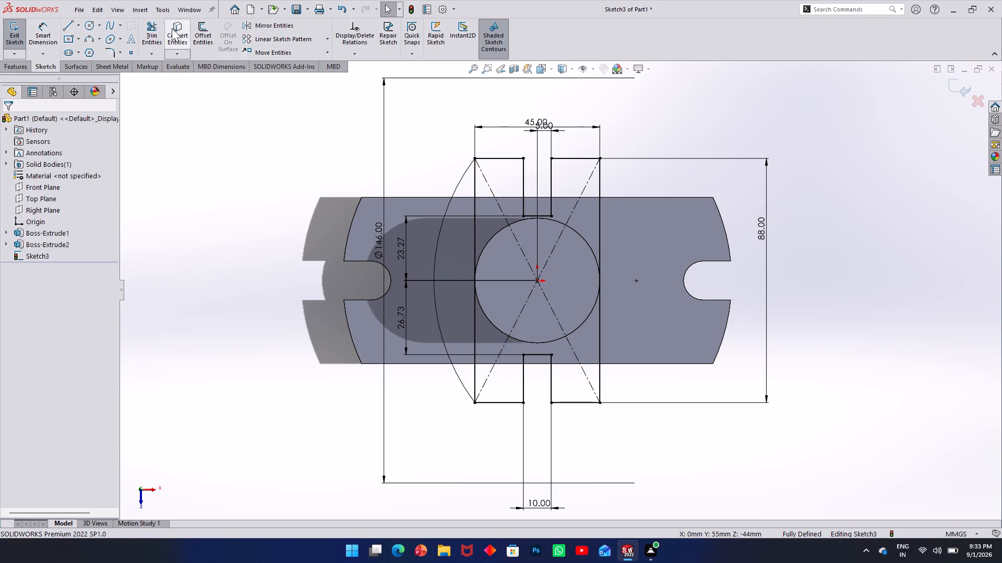
pyautogui.click(160, 33)
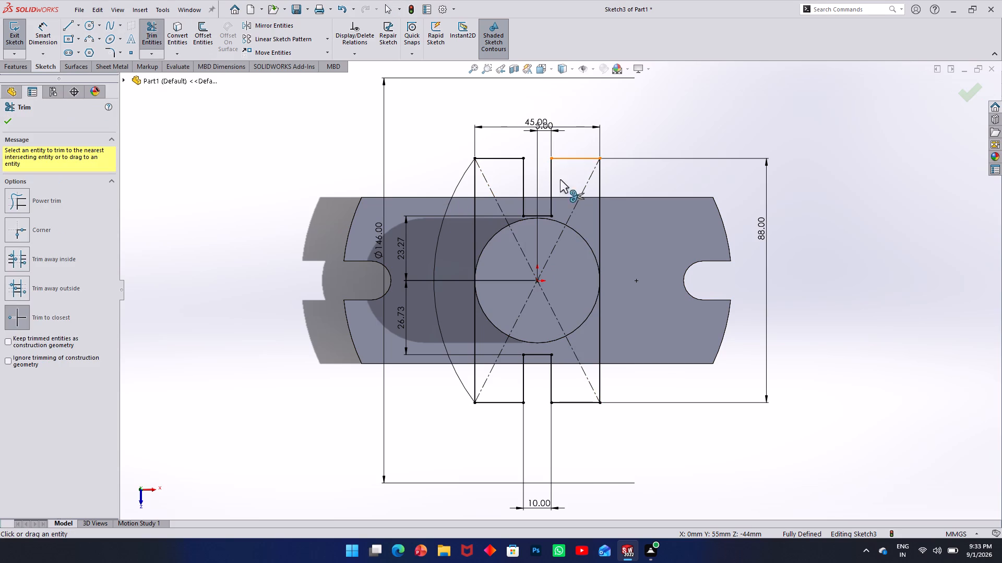
pyautogui.click(485, 182)
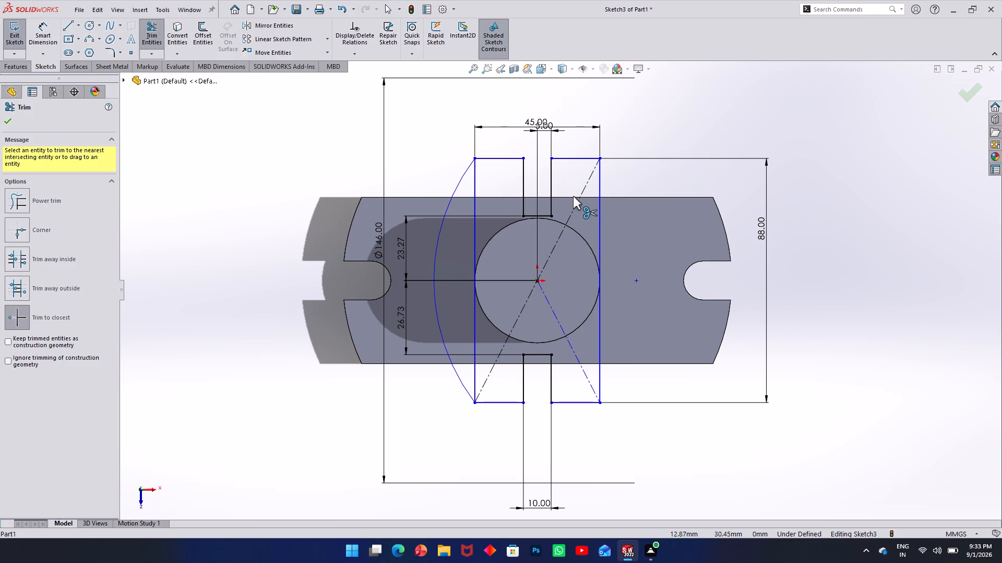
pyautogui.click(576, 202)
pyautogui.click(497, 354)
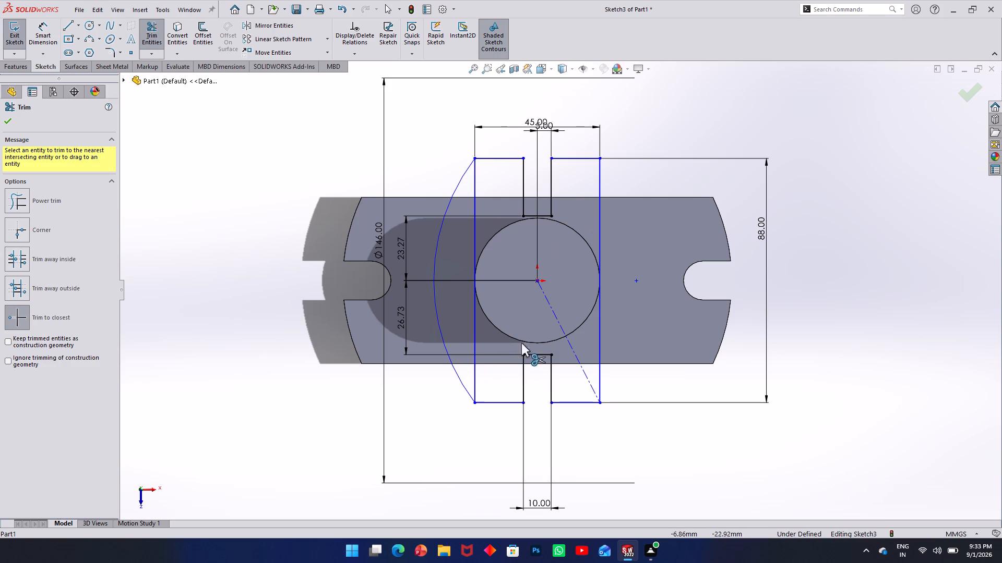
pyautogui.click(555, 319)
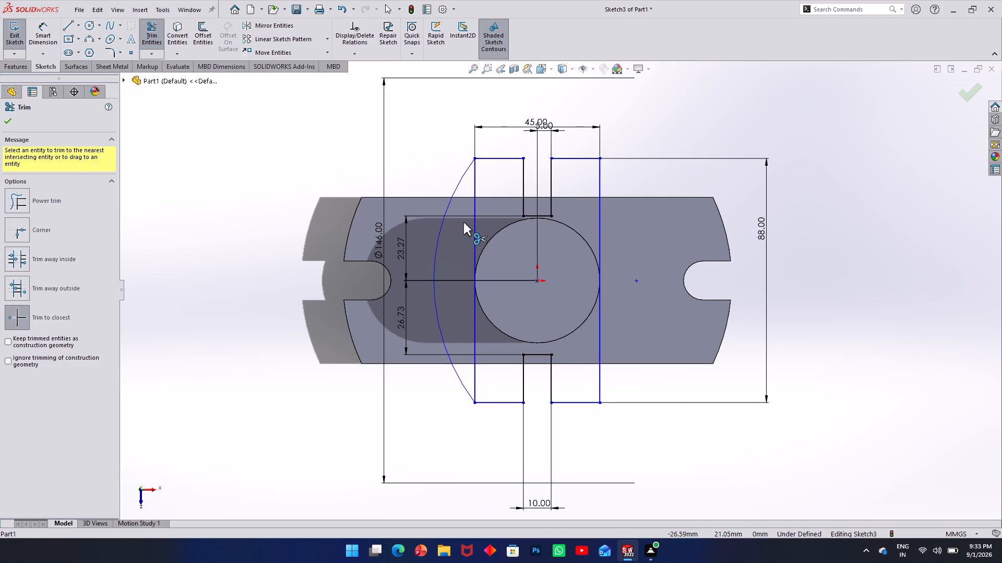
pyautogui.click(476, 206)
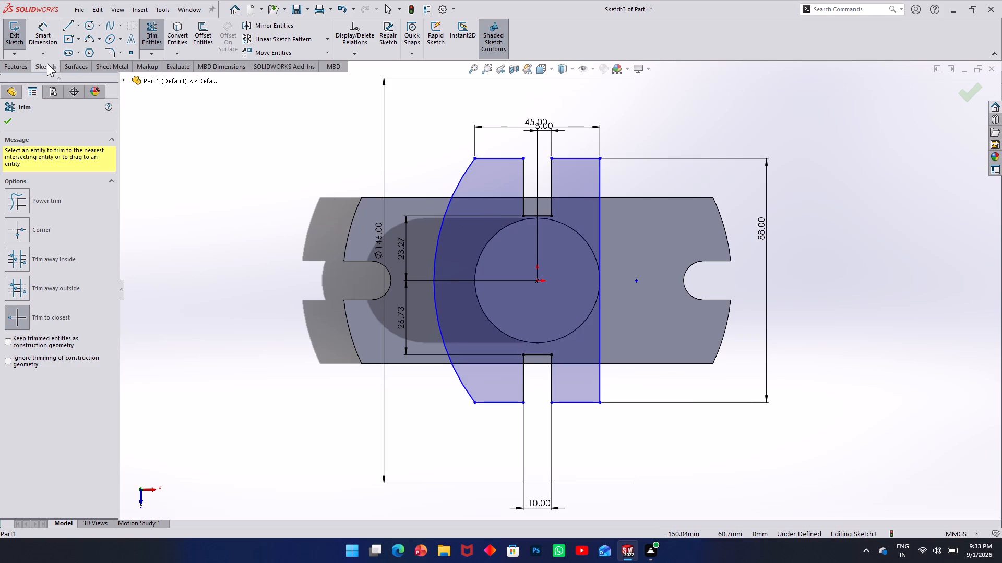
# Sketch a vertical centerline about 129 mm long through the origin, extending past both notches.
pyautogui.click(77, 26)
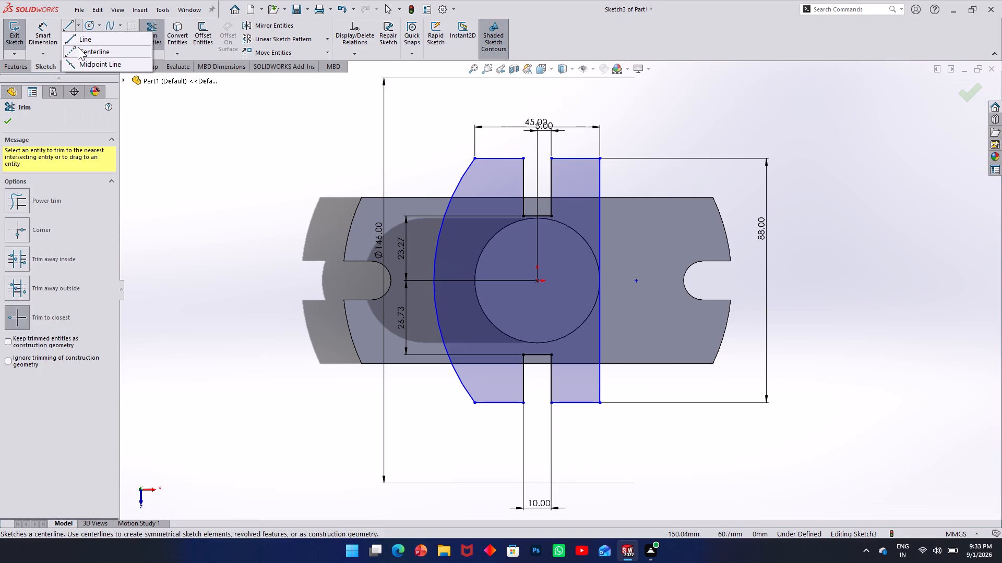
pyautogui.click(78, 47)
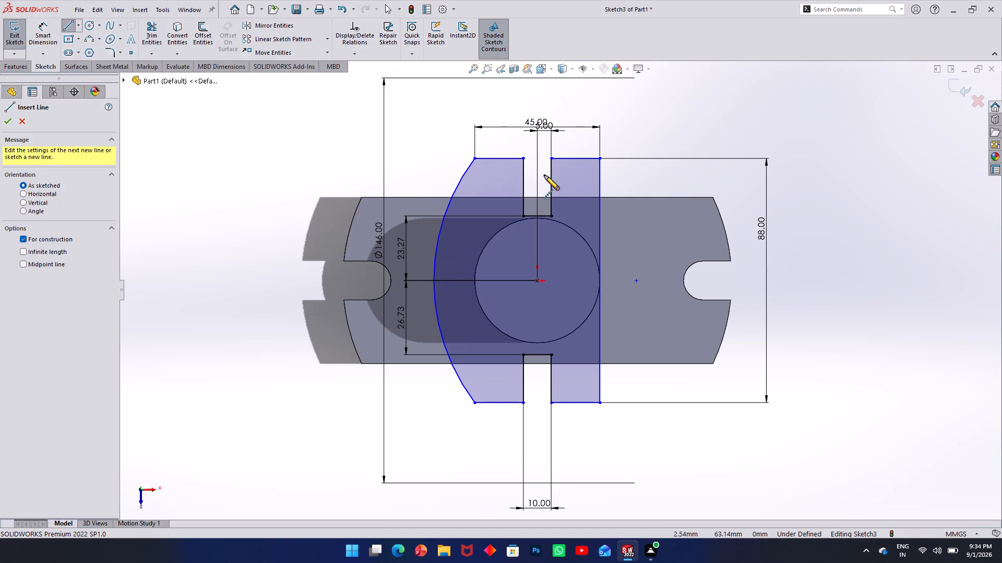
pyautogui.click(536, 455)
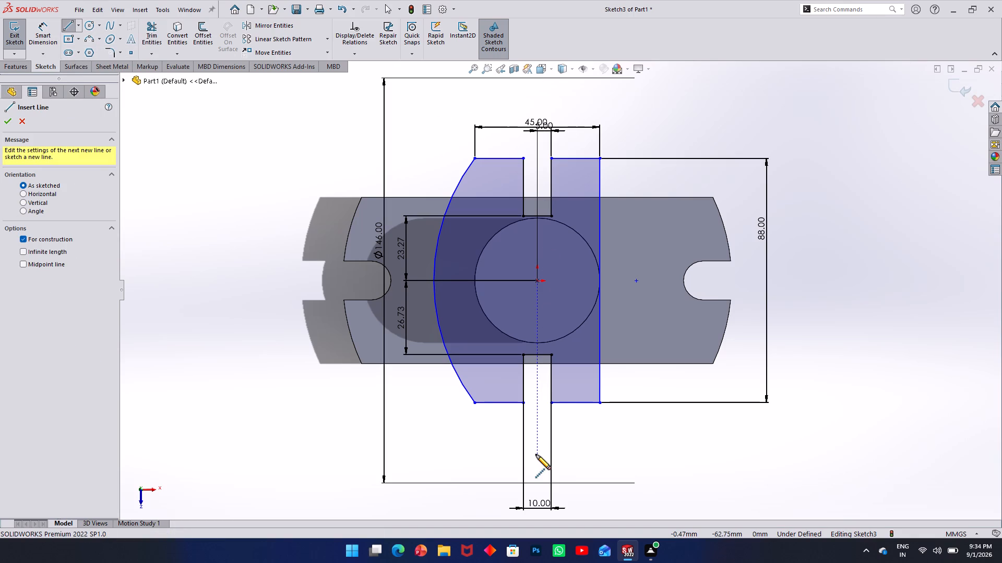
pyautogui.click(537, 98)
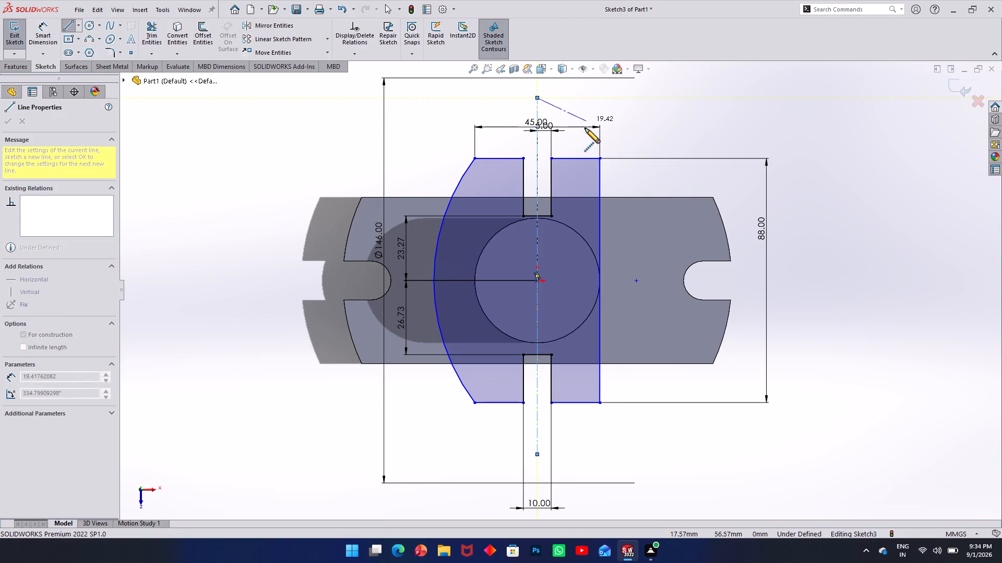
pyautogui.press('Escape')
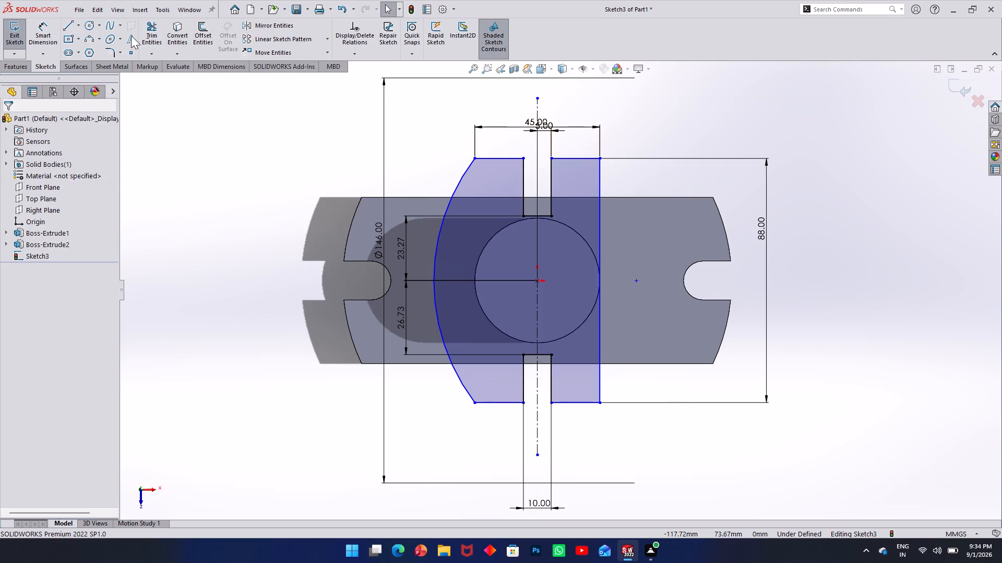
# Mirror the large side arc about the vertical centerline, keeping the original as a copy.
pyautogui.click(282, 27)
pyautogui.click(450, 204)
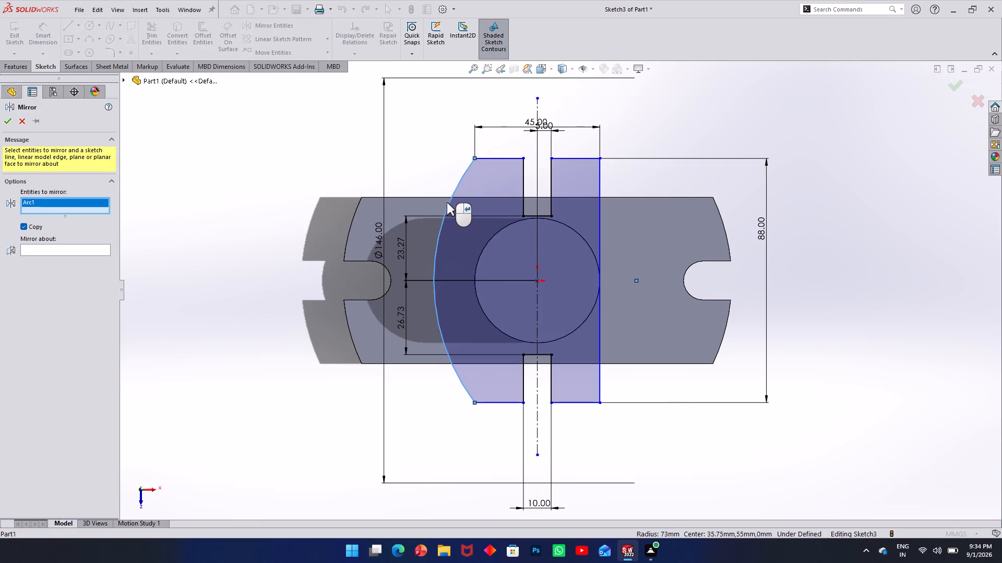
pyautogui.click(59, 246)
pyautogui.click(539, 173)
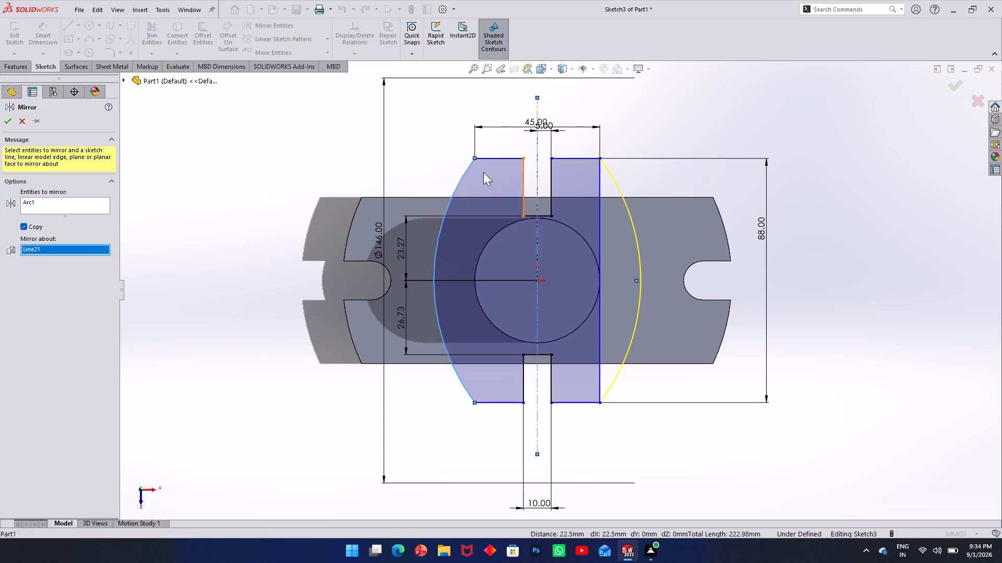
pyautogui.click(5, 118)
pyautogui.click(316, 161)
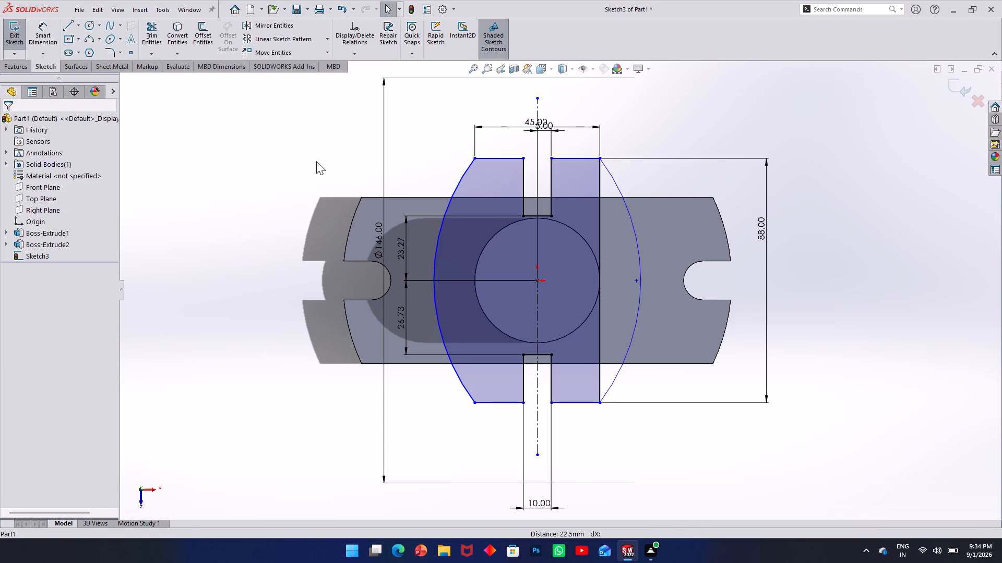
# Trim away the remaining straight vertical edge of the profile beside the mirrored arc.
pyautogui.click(147, 32)
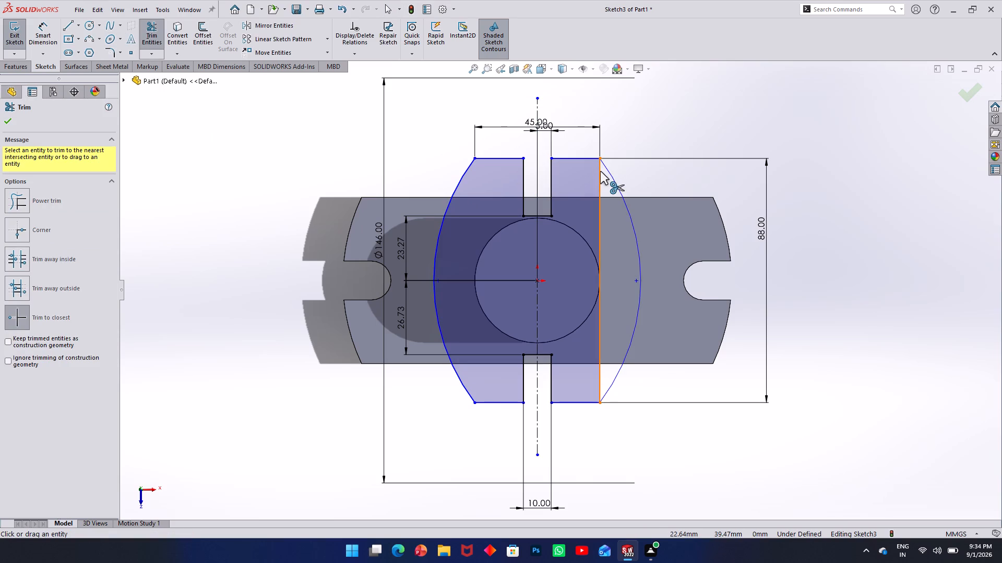
pyautogui.click(600, 173)
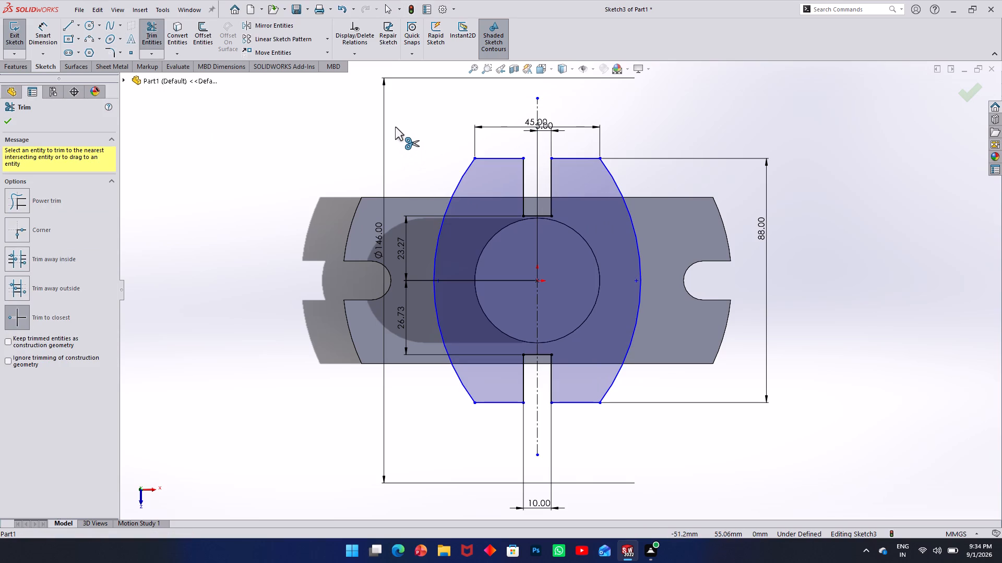
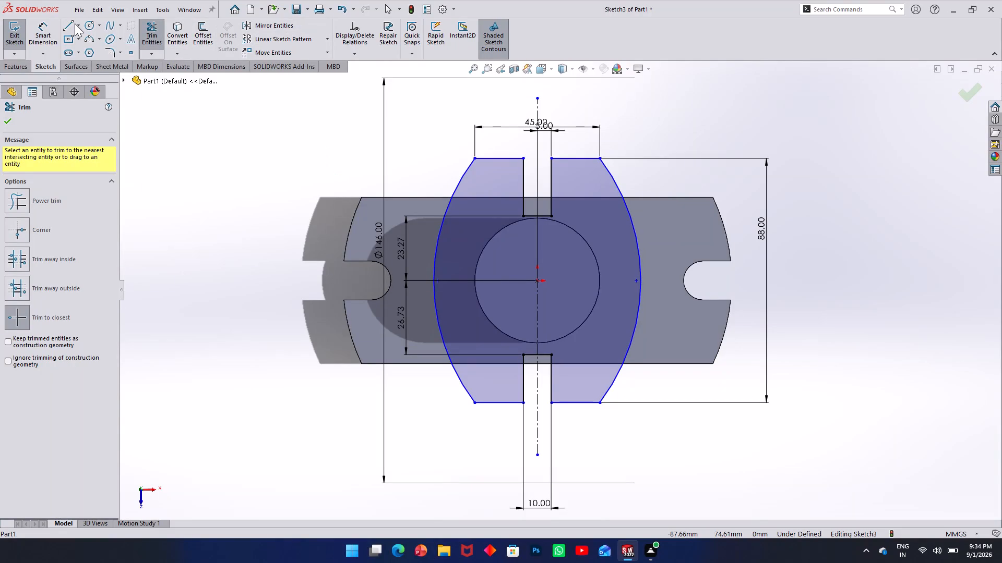
# Set the profile's top edge width to 30 mm and move that dimension up, clear of the 5 mm dimension.
pyautogui.click(34, 28)
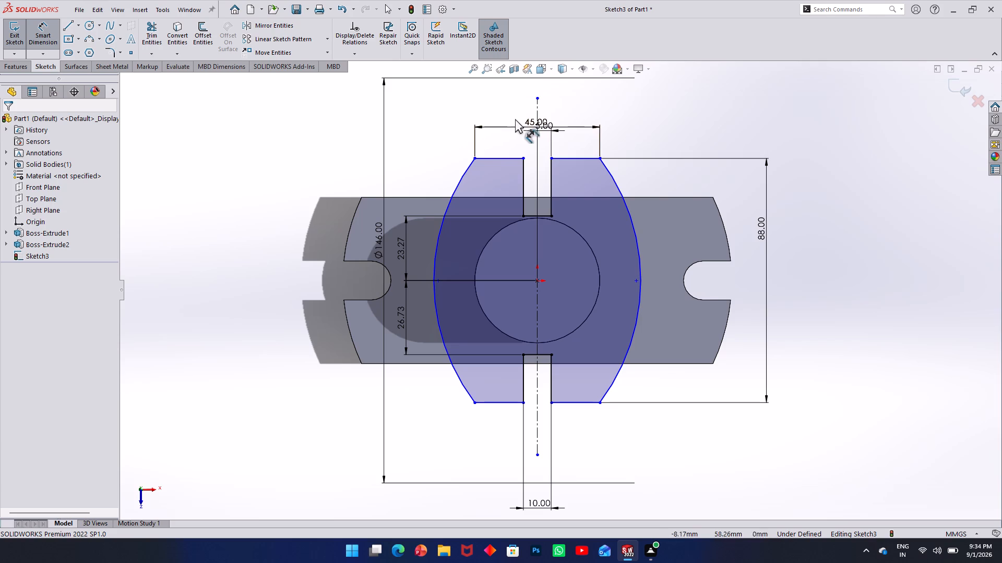
pyautogui.doubleClick(524, 123)
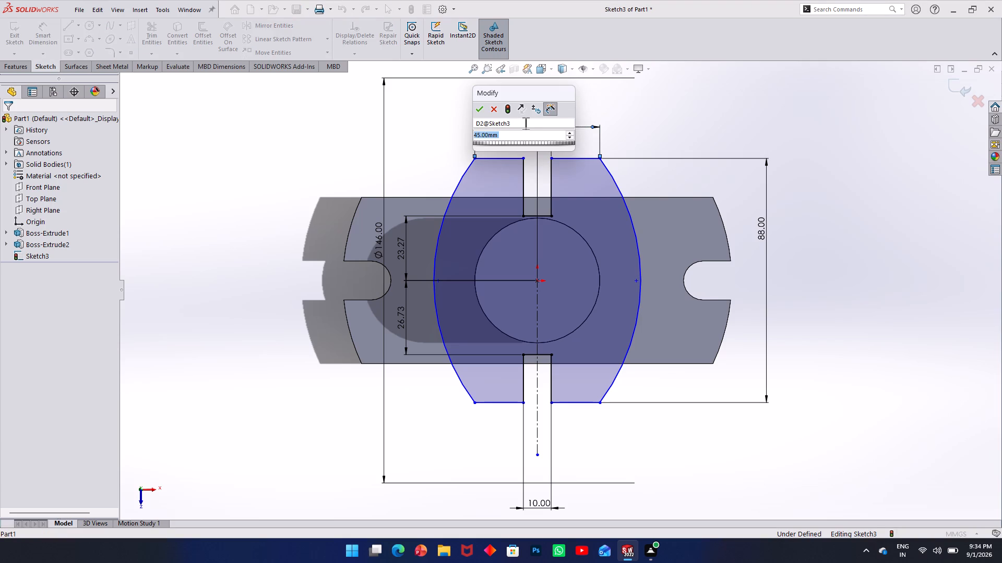
pyautogui.write('30')
pyautogui.press('Return')
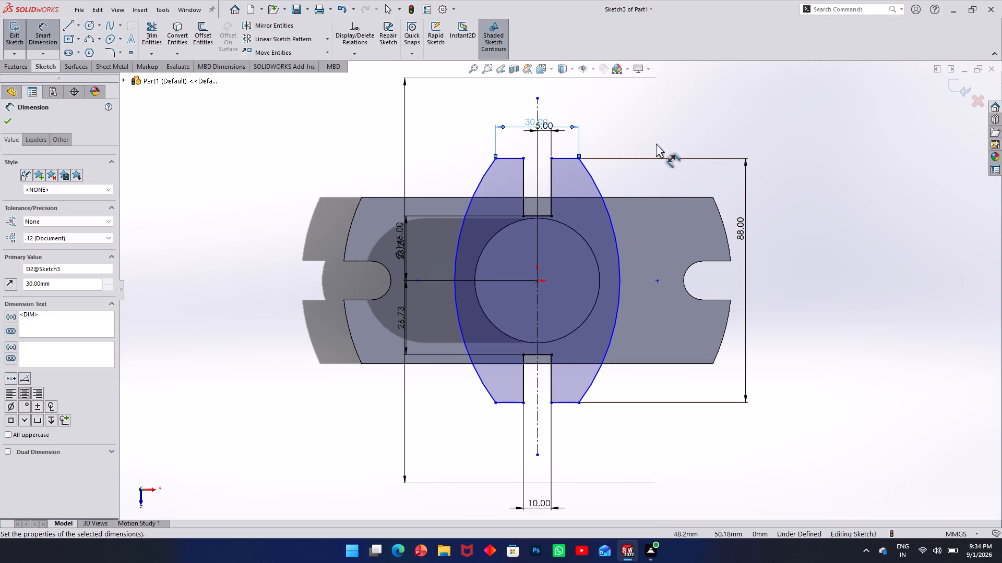
pyautogui.press('Escape')
pyautogui.moveTo(566, 127); pyautogui.dragTo(565, 109)
pyautogui.press('Escape')
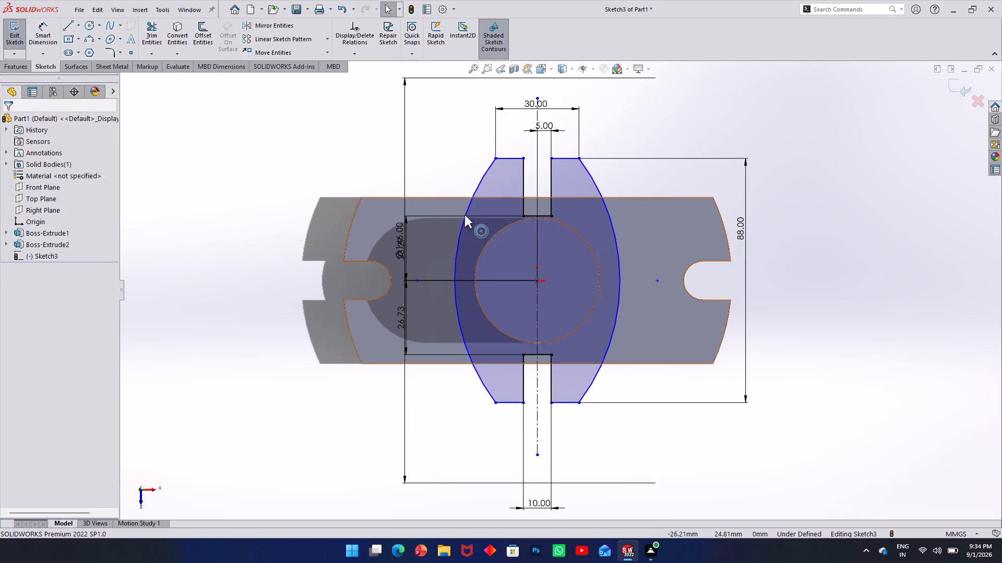
# Fully define the whole closed top profile, adding relations and dimensions automatically to its selected entities.
pyautogui.keyDown('ctrl'); pyautogui.click(497, 188); pyautogui.keyUp('ctrl')
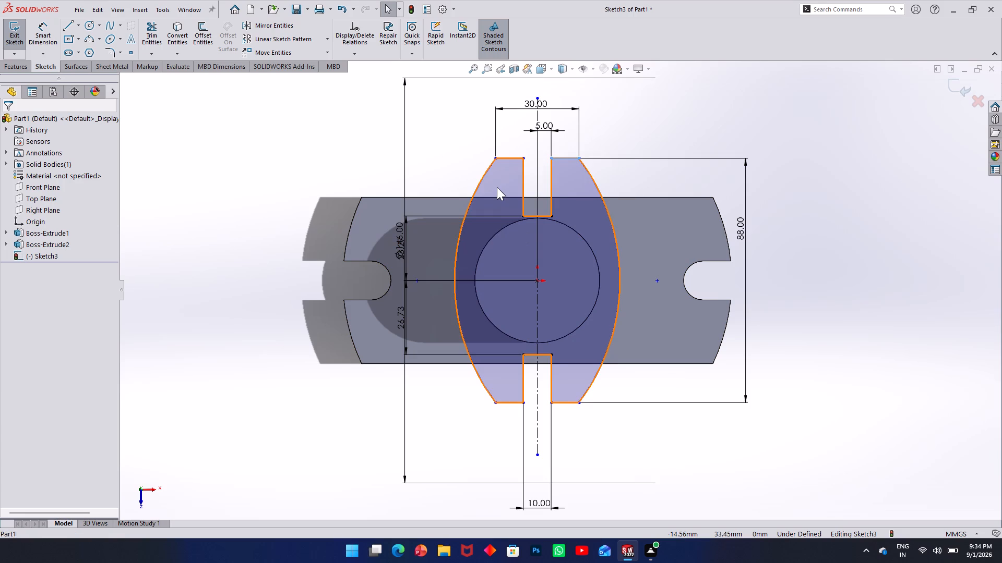
pyautogui.rightClick(803, 100)
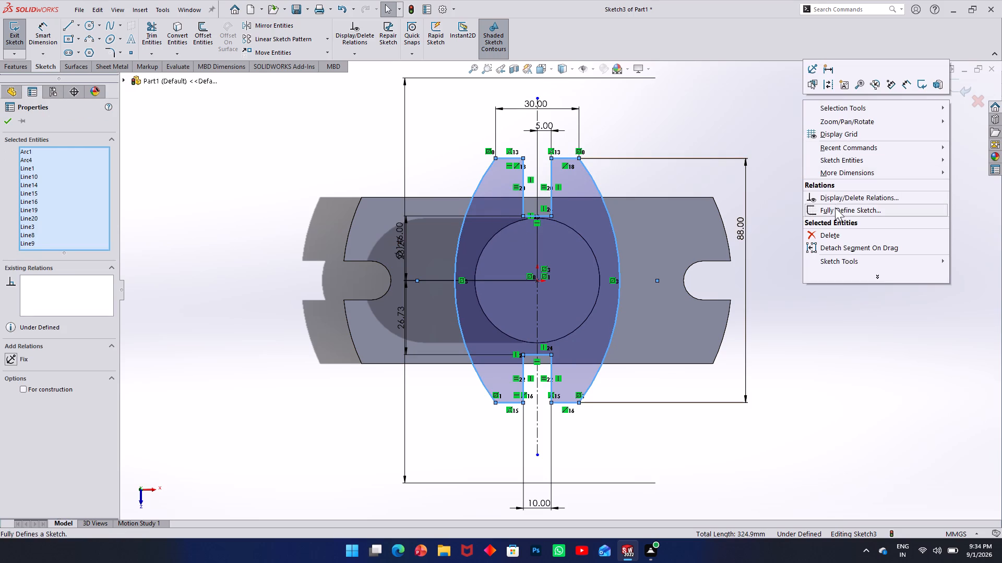
pyautogui.click(835, 207)
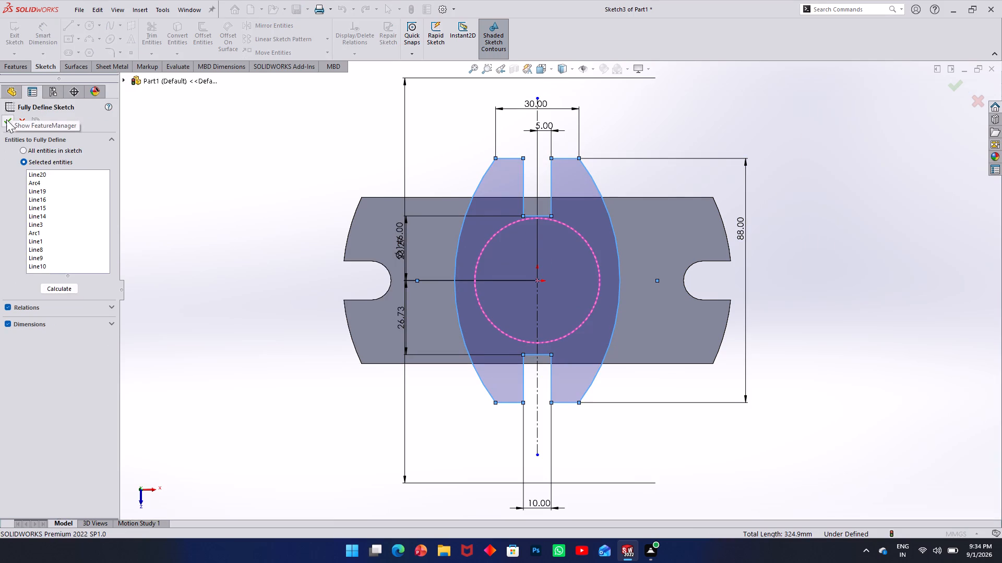
pyautogui.click(6, 119)
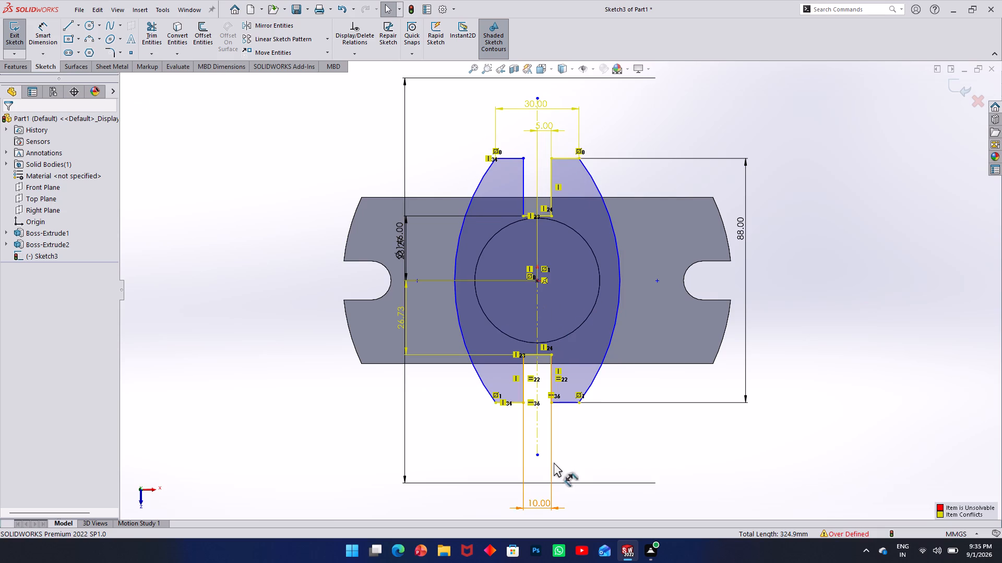
# Delete the 10 mm width dimension of the lower notch.
pyautogui.click(543, 506)
pyautogui.press('Delete')
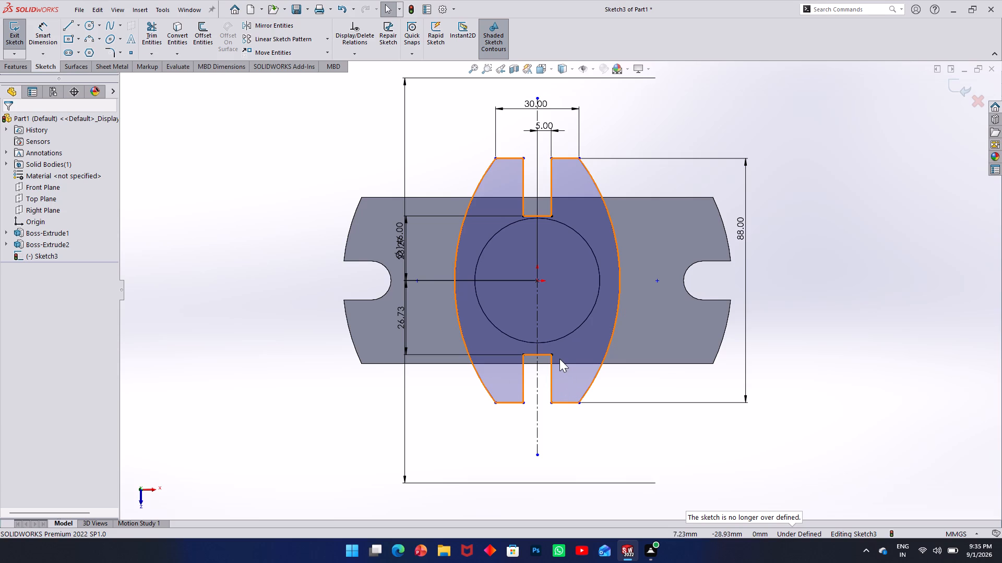
pyautogui.press('Escape')
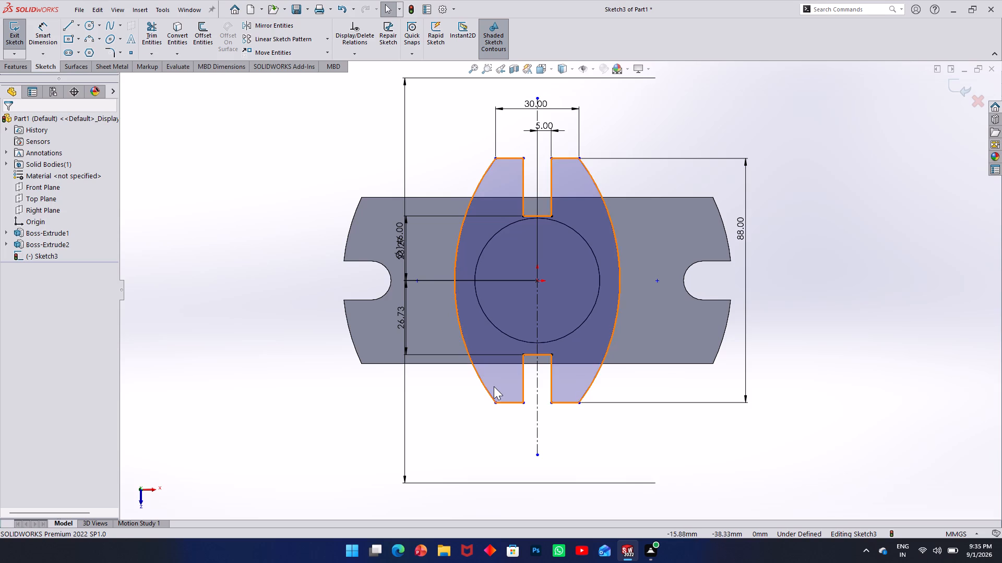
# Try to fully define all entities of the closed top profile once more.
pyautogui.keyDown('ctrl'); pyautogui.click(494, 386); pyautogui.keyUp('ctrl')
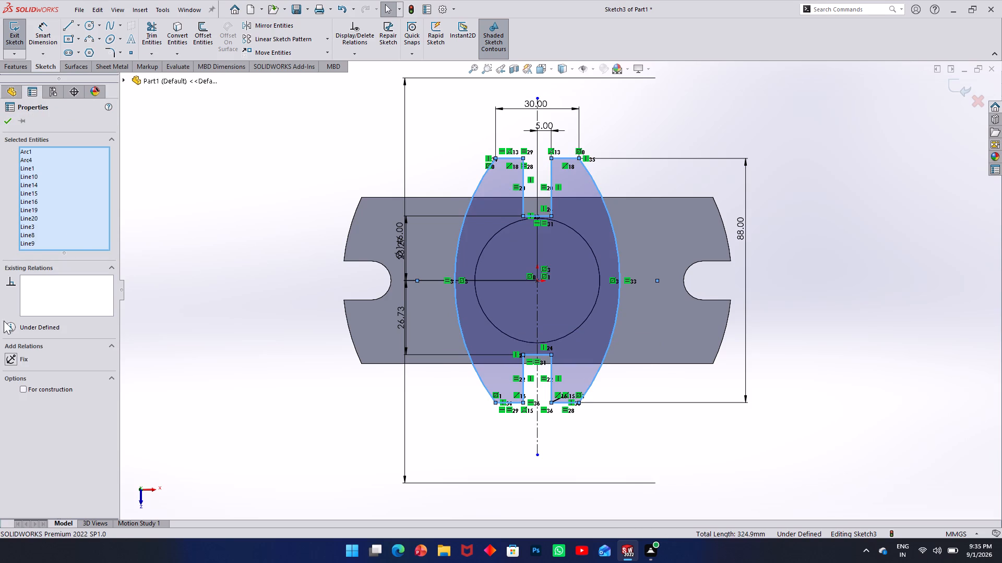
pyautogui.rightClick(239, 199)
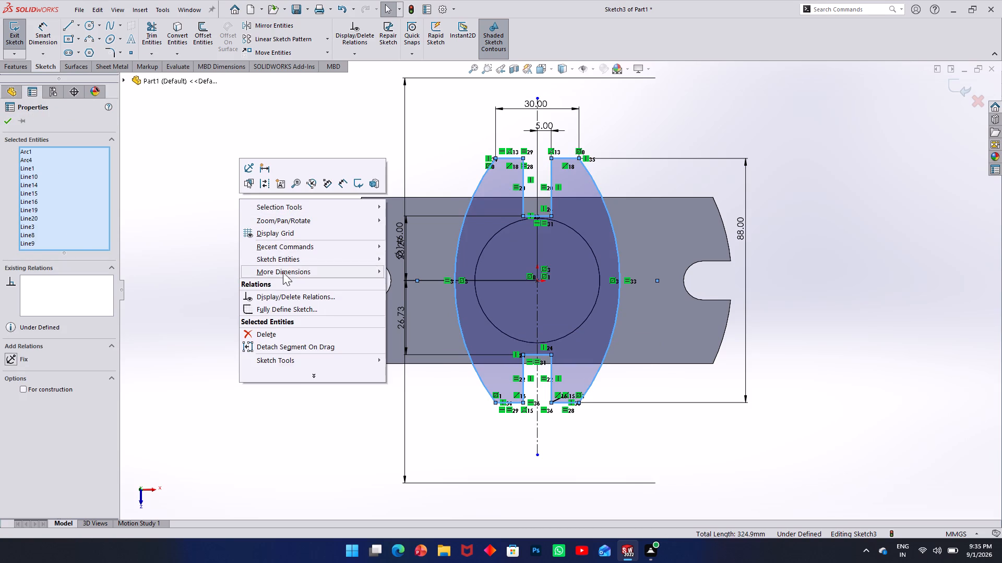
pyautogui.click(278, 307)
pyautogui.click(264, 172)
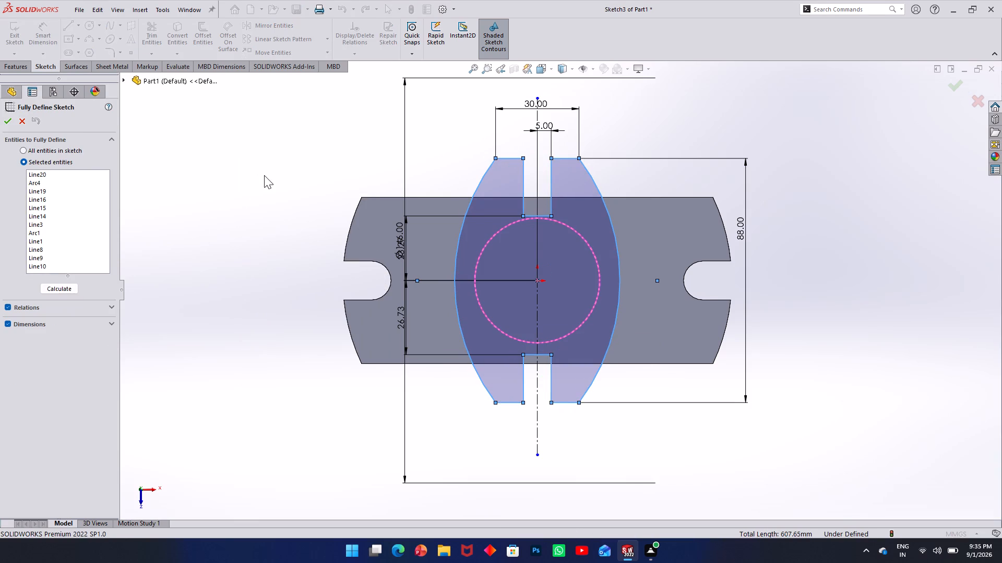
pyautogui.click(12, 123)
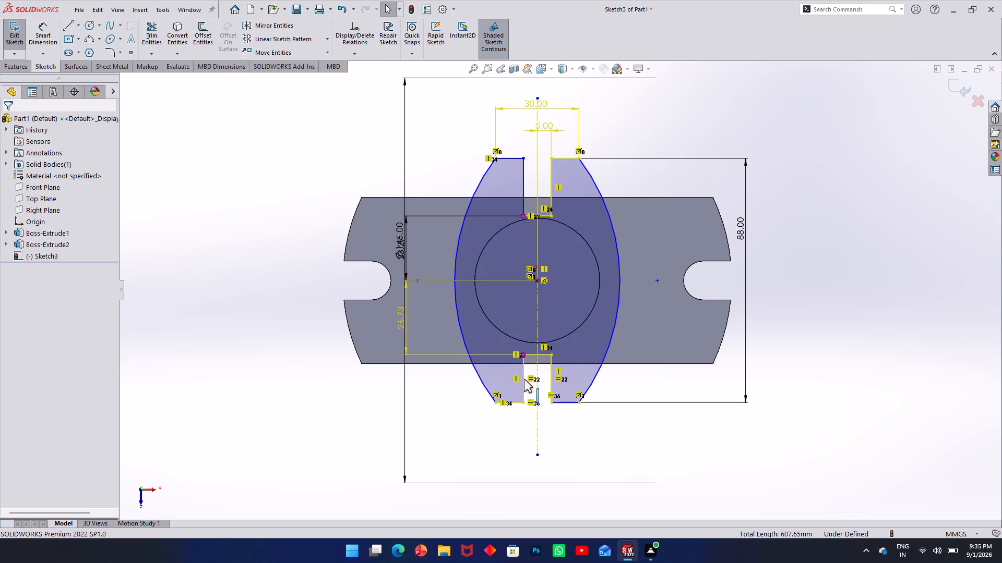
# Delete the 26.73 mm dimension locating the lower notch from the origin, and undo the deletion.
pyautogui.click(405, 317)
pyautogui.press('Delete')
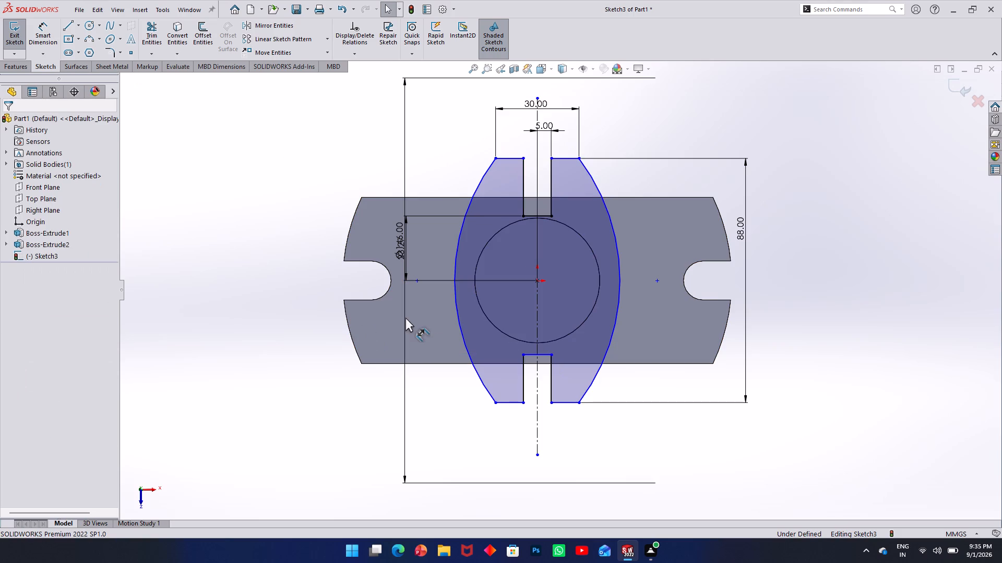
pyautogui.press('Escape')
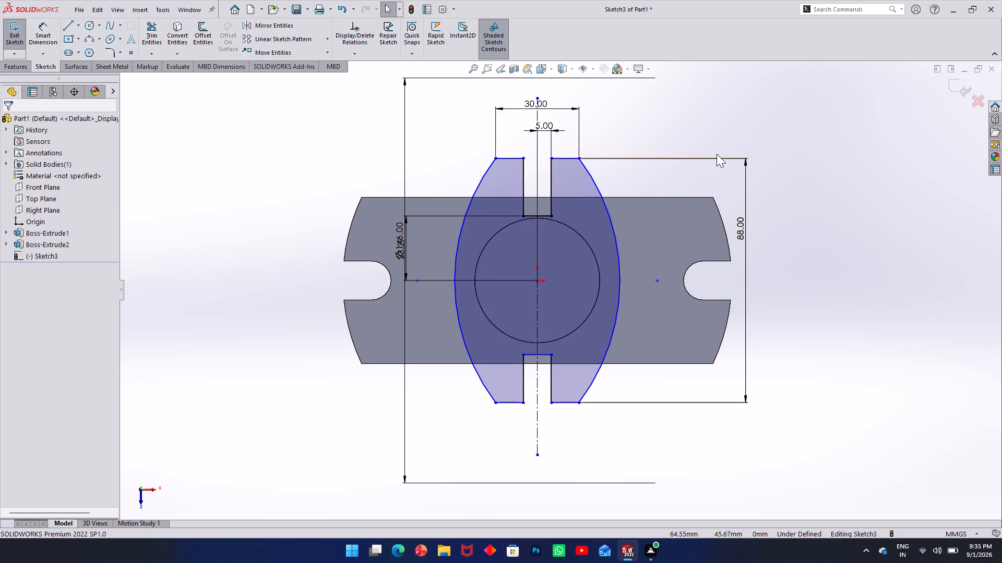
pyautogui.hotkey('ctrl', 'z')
# Fully define only the two side arcs and the four short horizontal edges at the profile's top and bottom.
pyautogui.scroll(-2, 565, 238)
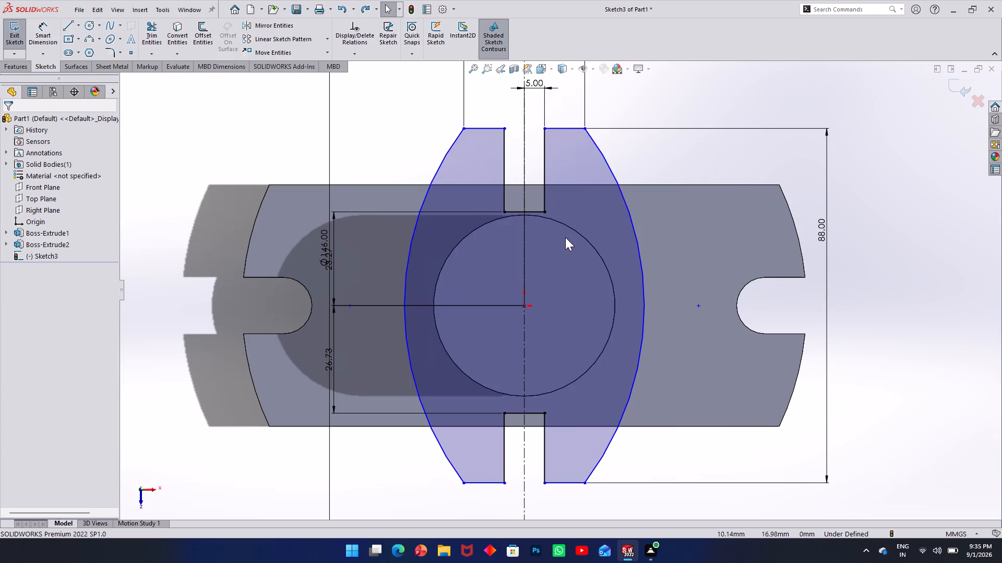
pyautogui.keyDown('ctrl'); pyautogui.click(415, 221); pyautogui.keyUp('ctrl')
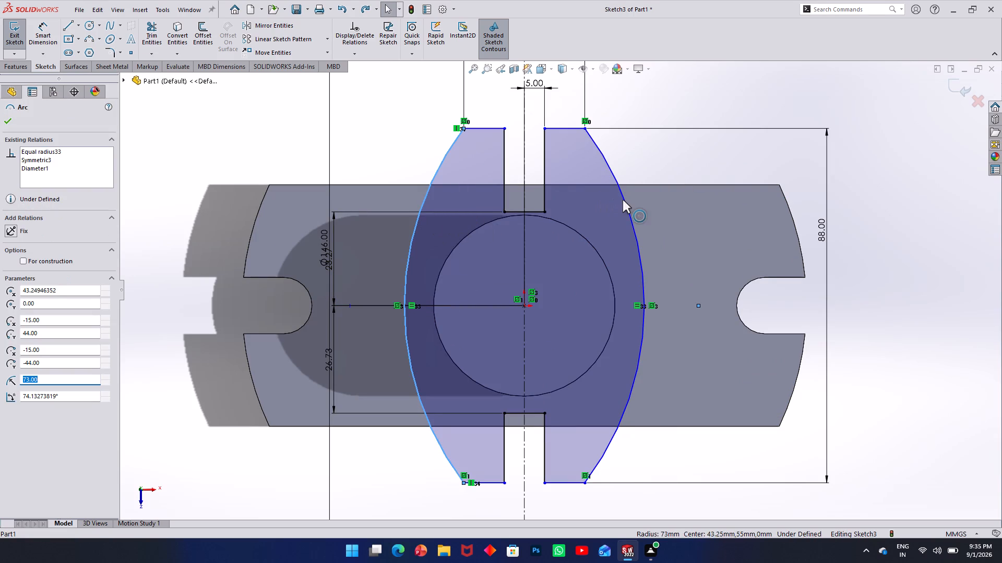
pyautogui.keyDown('ctrl'); pyautogui.click(625, 200); pyautogui.keyUp('ctrl')
pyautogui.keyDown('ctrl'); pyautogui.click(483, 129); pyautogui.keyUp('ctrl')
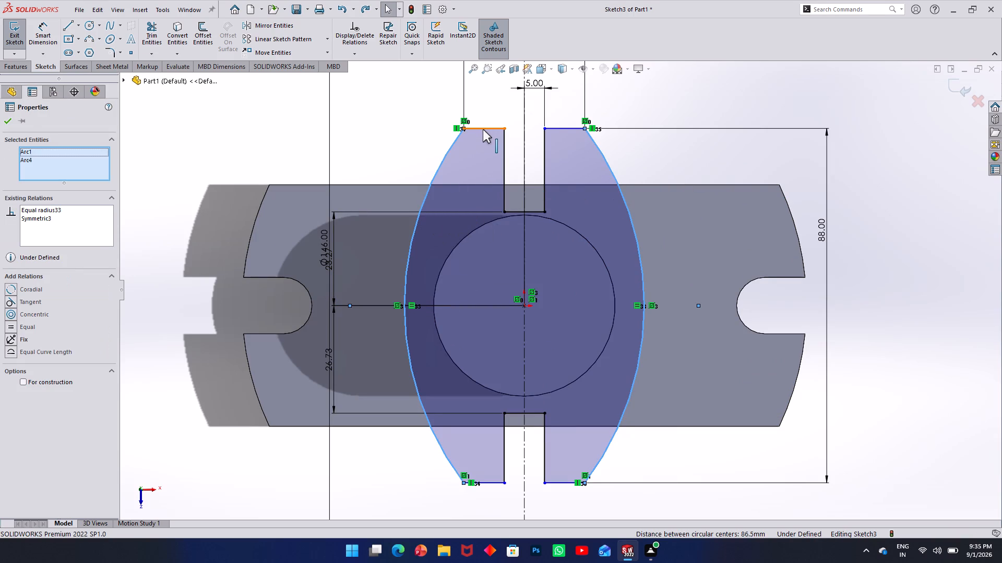
pyautogui.keyDown('ctrl'); pyautogui.click(571, 128); pyautogui.keyUp('ctrl')
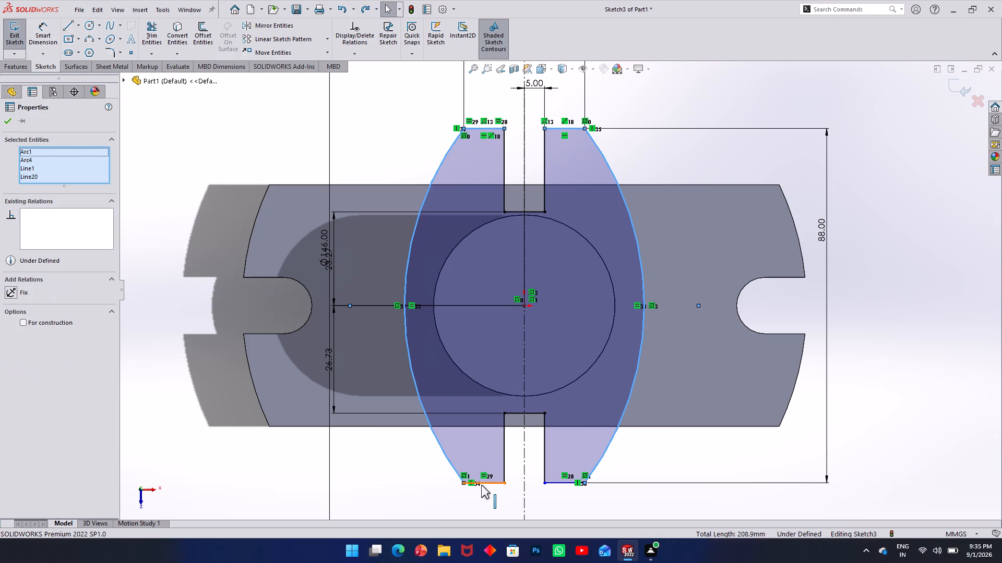
pyautogui.keyDown('ctrl'); pyautogui.click(482, 483); pyautogui.keyUp('ctrl')
pyautogui.keyDown('ctrl'); pyautogui.click(555, 482); pyautogui.keyUp('ctrl')
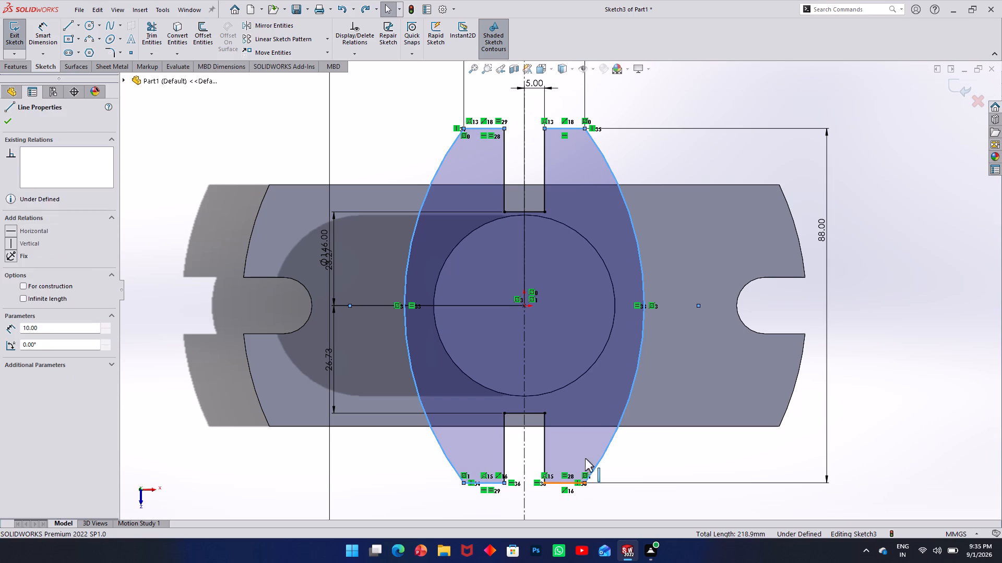
pyautogui.scroll(-1, 551, 426)
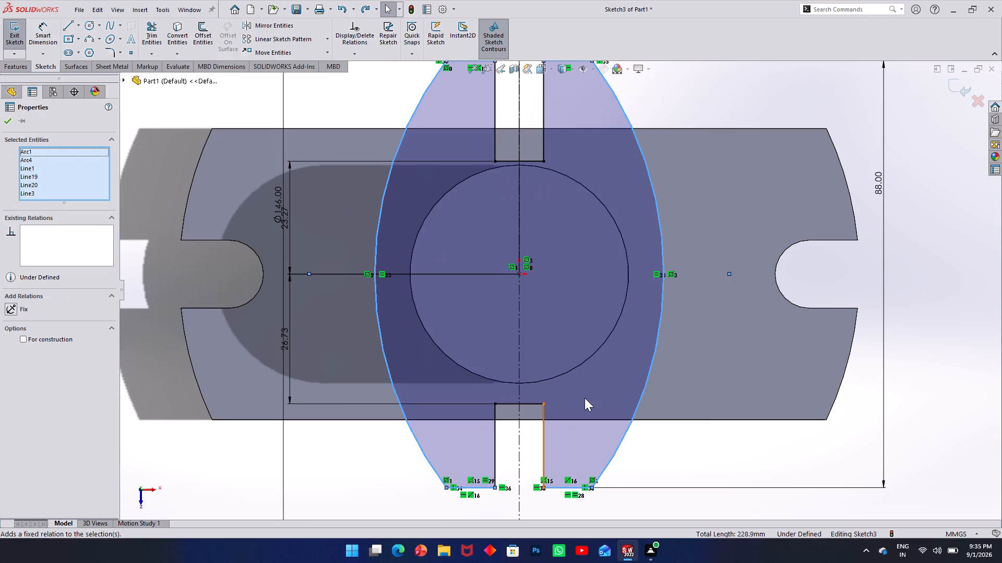
pyautogui.rightClick(917, 298)
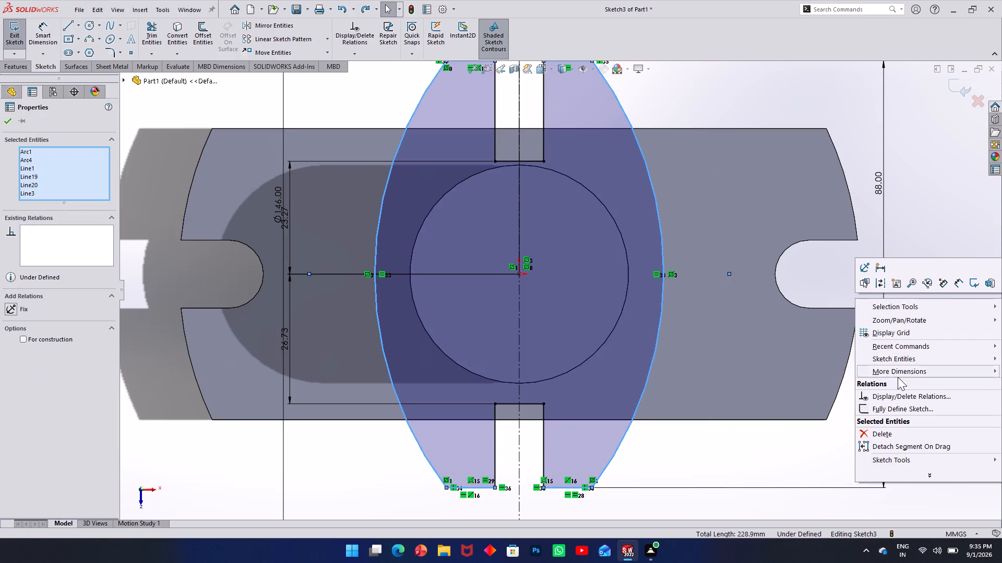
pyautogui.click(896, 408)
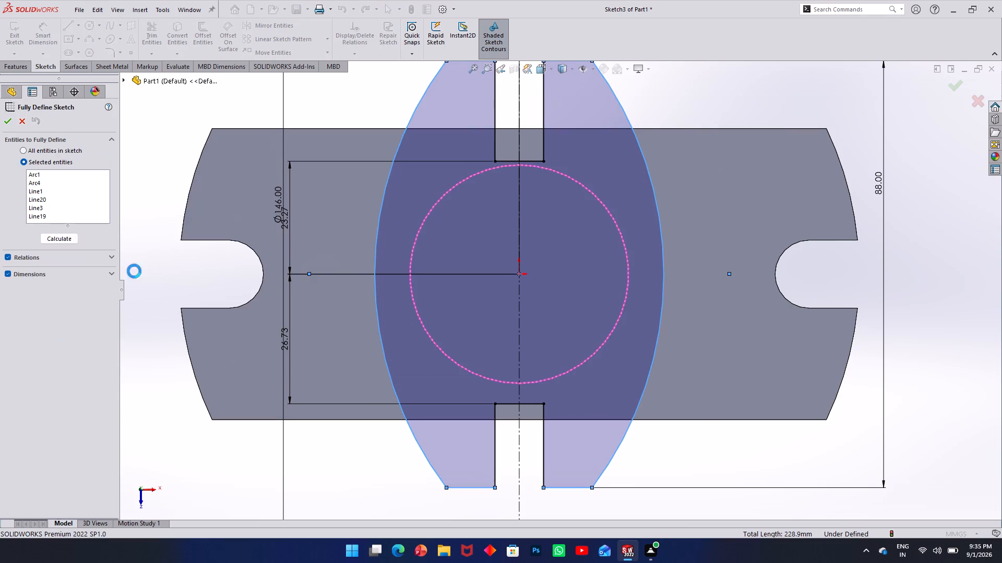
pyautogui.click(8, 123)
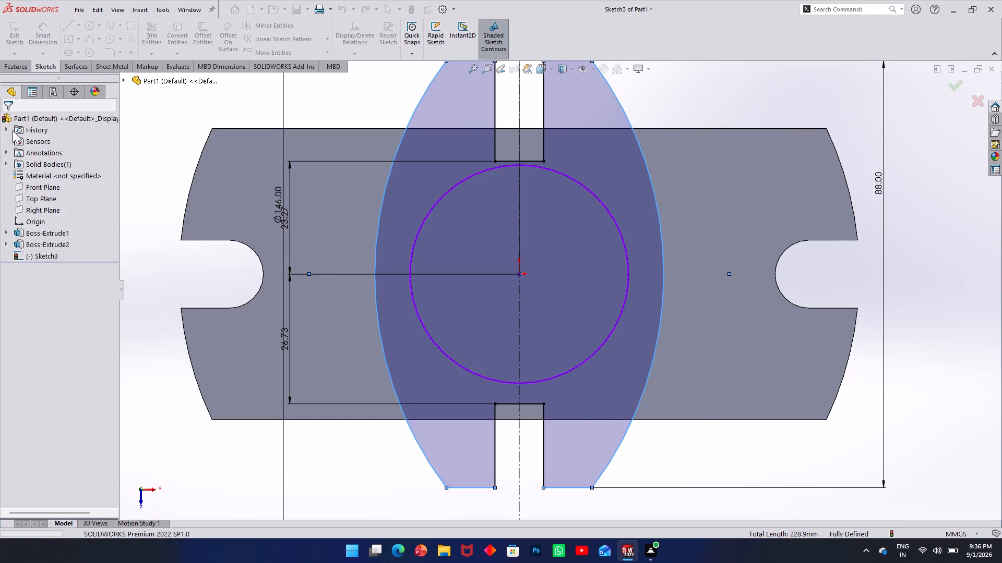
# Examine the top profile against the boss and base plate in a tilted 3D view, ending normal to the sketch.
pyautogui.scroll(4, 325, 224)
pyautogui.moveTo(376, 256); pyautogui.dragTo(374, 102, button='middle')
pyautogui.scroll(1, 374, 102)
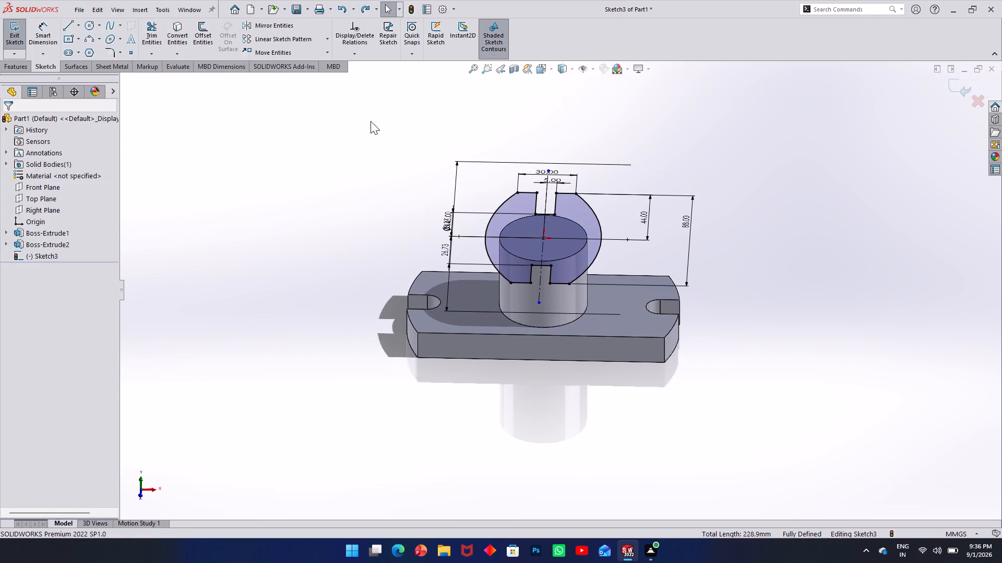
pyautogui.scroll(-1, 385, 186)
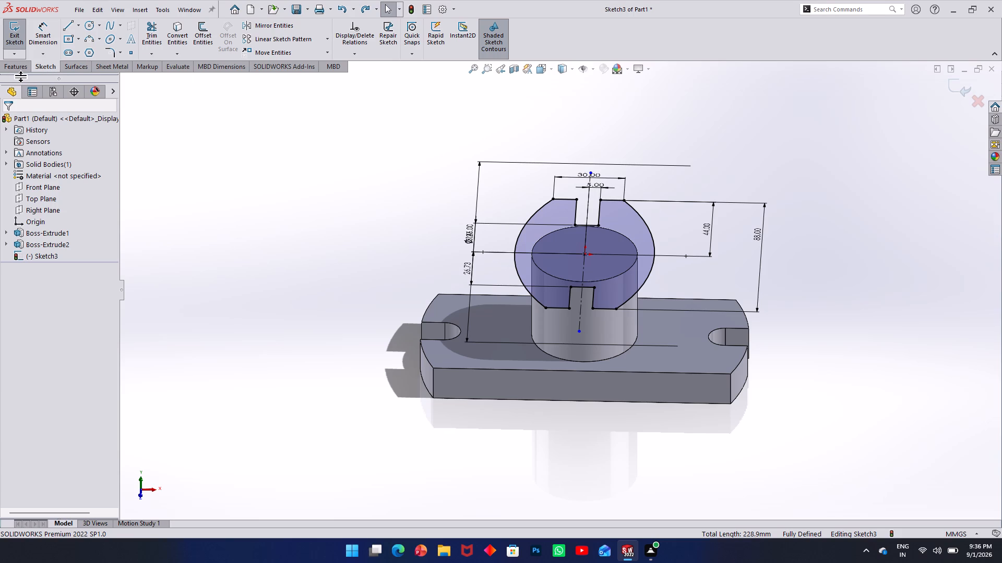
pyautogui.moveTo(547, 246); pyautogui.dragTo(548, 261, button='middle')
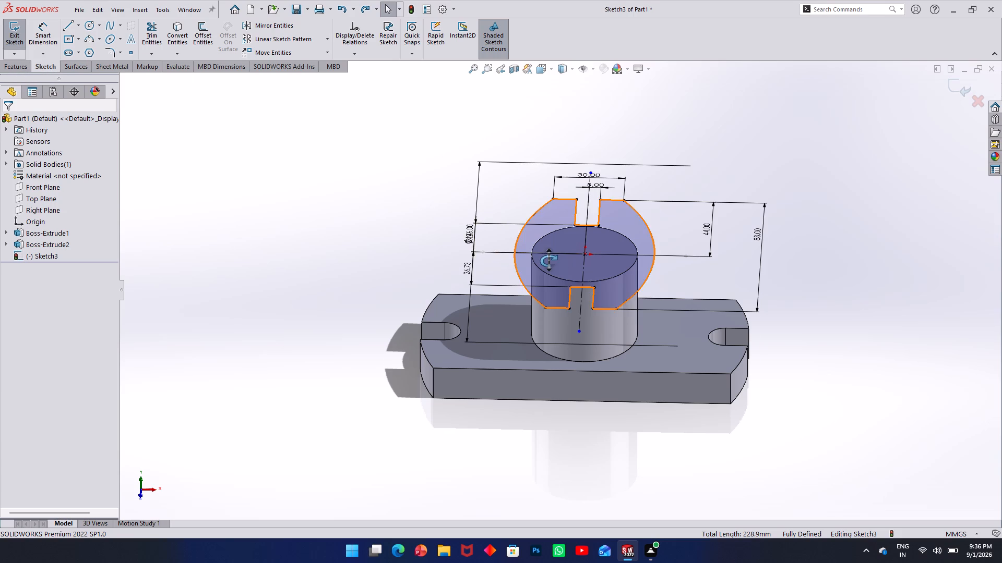
pyautogui.moveTo(548, 261); pyautogui.dragTo(547, 358, button='middle')
pyautogui.hotkey('ctrl', '8')
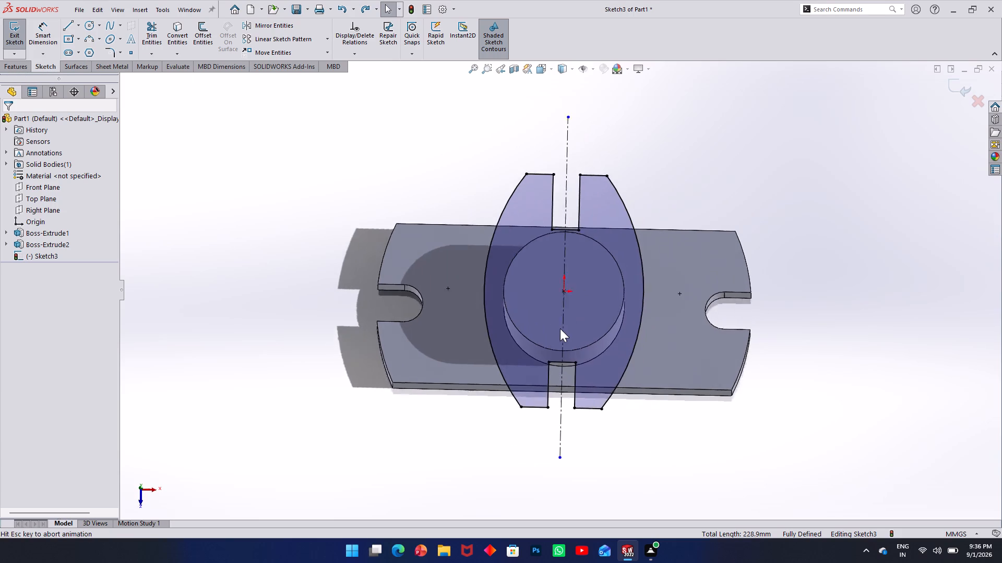
pyautogui.click(248, 164)
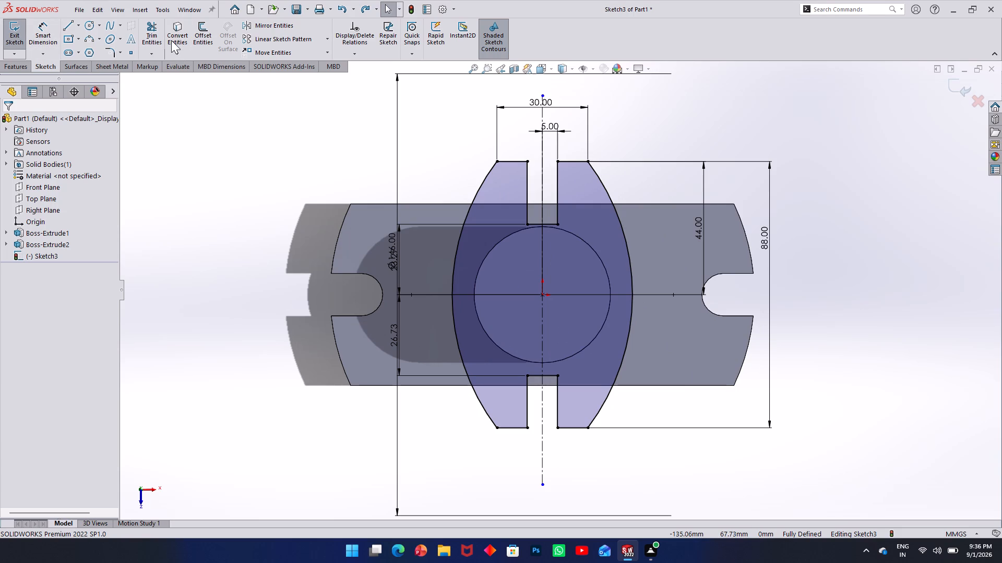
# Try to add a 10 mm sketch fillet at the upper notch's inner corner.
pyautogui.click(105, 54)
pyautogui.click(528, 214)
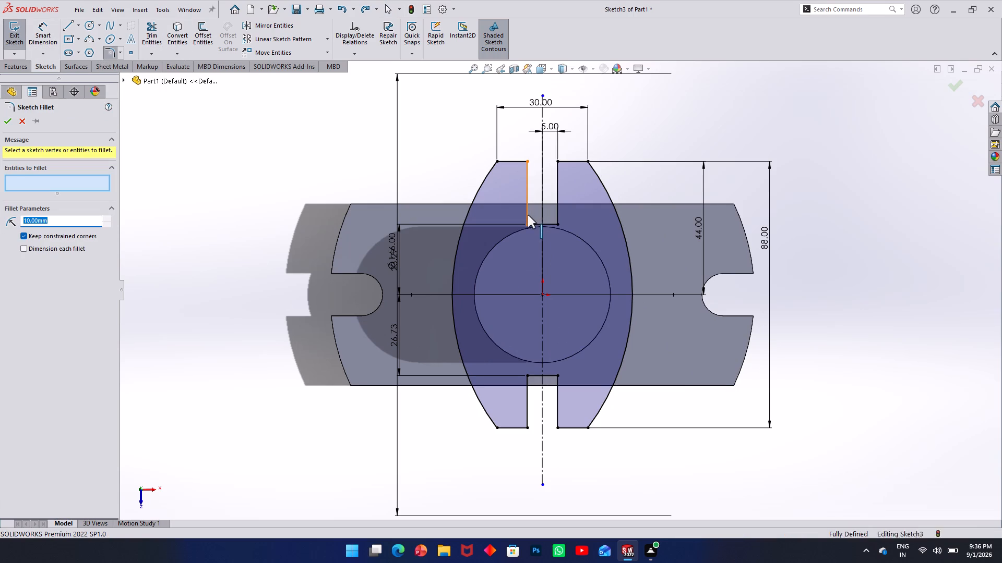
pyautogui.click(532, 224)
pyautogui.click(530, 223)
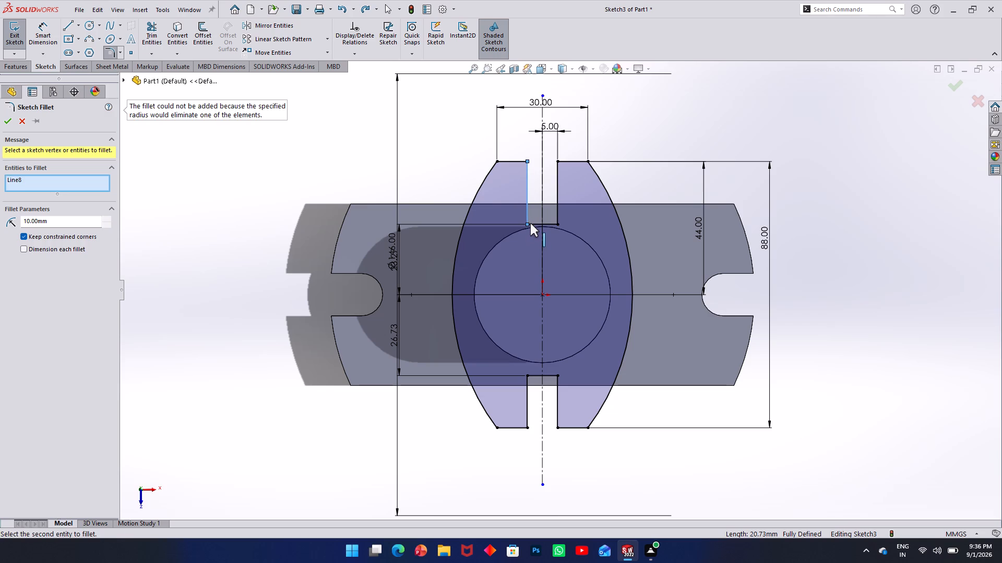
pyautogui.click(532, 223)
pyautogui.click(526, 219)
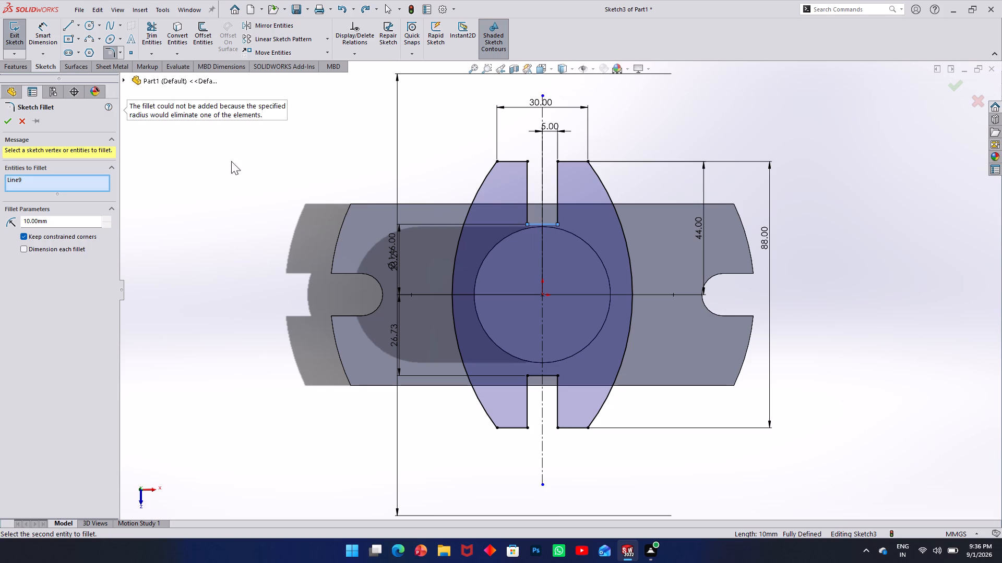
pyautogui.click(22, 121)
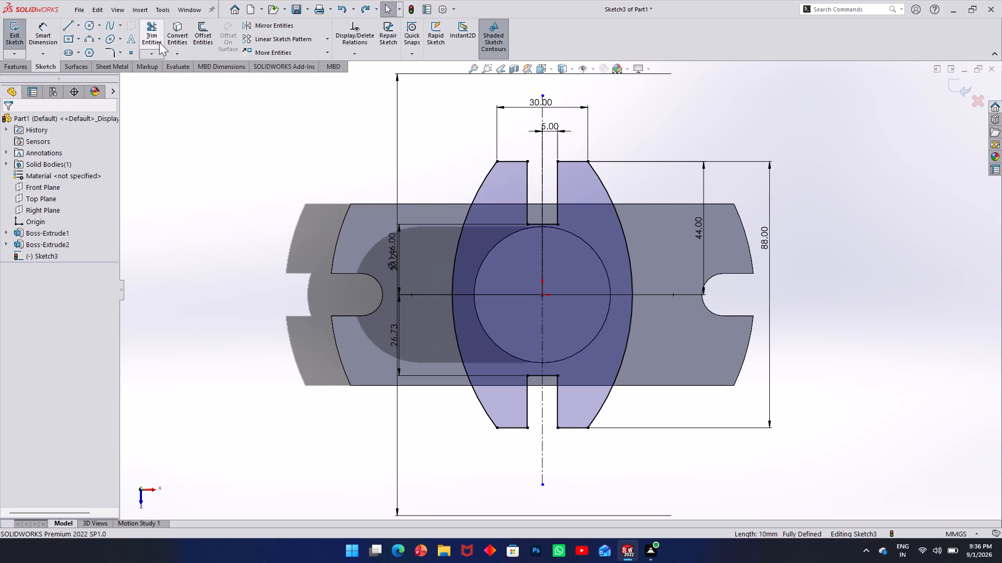
# Add 2 mm sketch fillets to the four inner corners at the closed ends of the upper and lower notches.
pyautogui.click(112, 59)
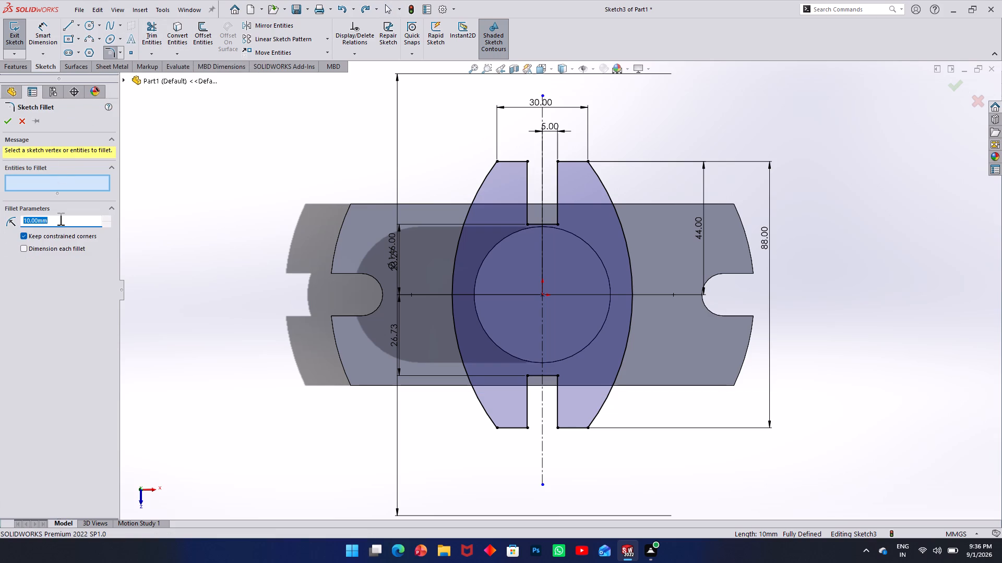
pyautogui.press('2')
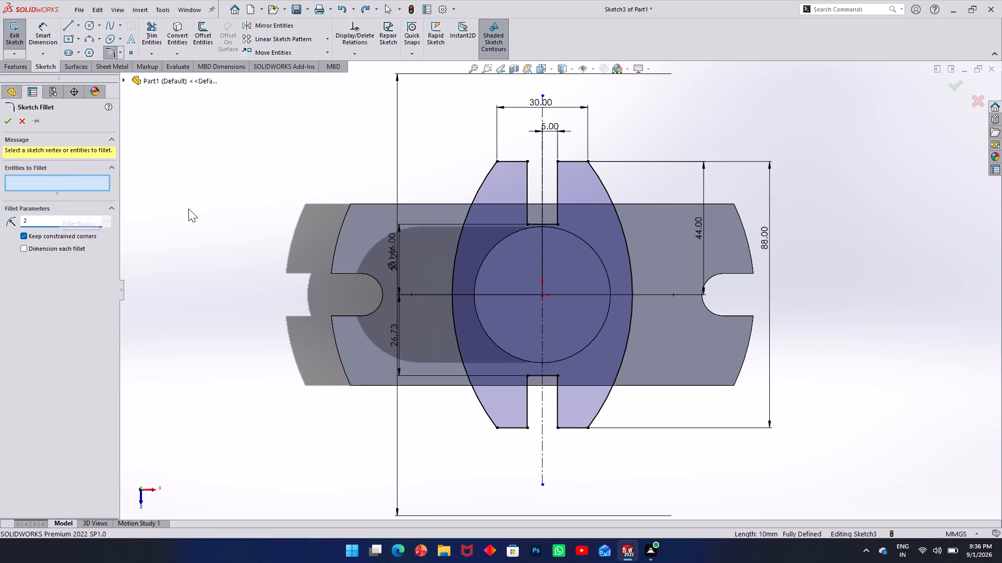
pyautogui.click(188, 209)
pyautogui.click(526, 218)
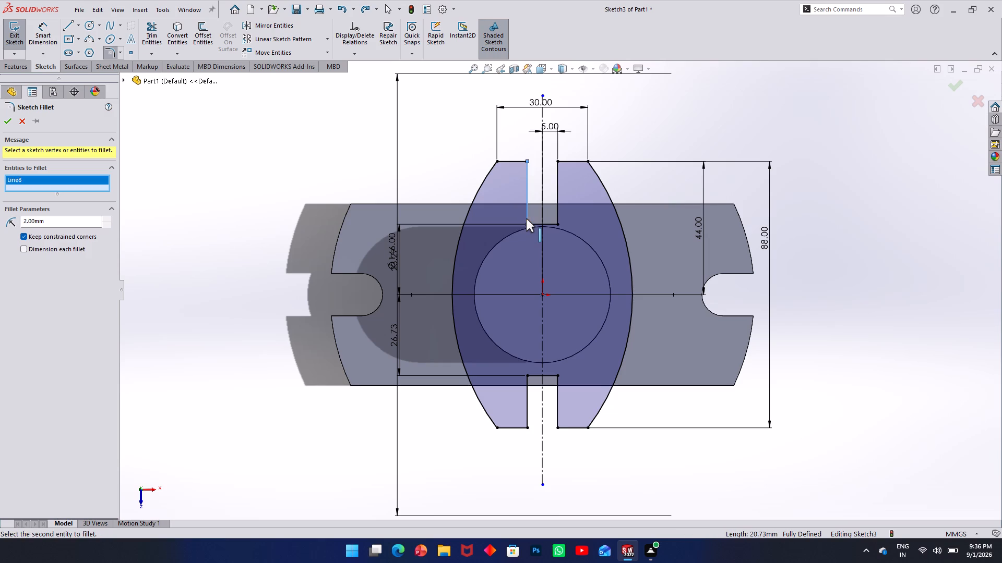
pyautogui.click(531, 225)
pyautogui.click(535, 282)
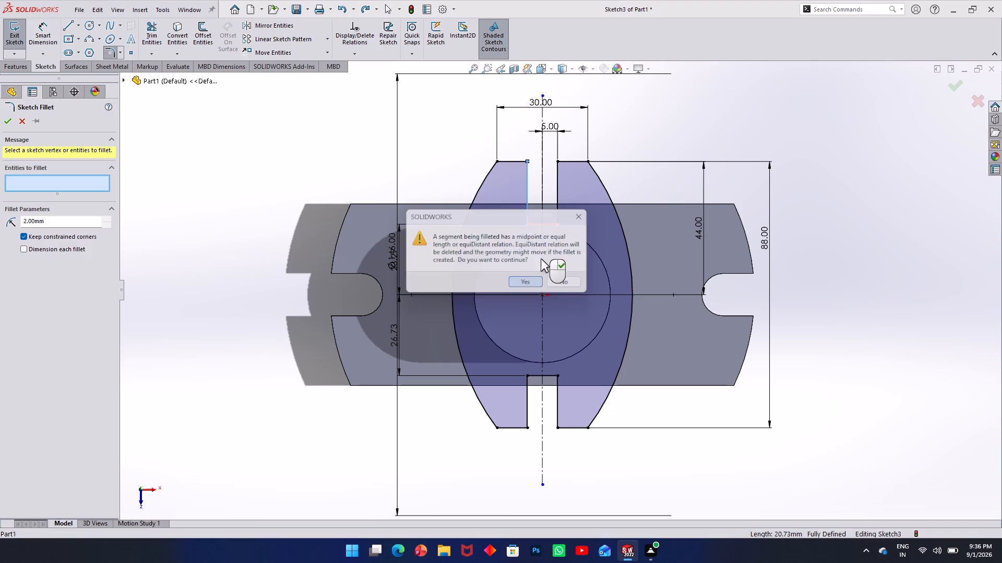
pyautogui.click(557, 217)
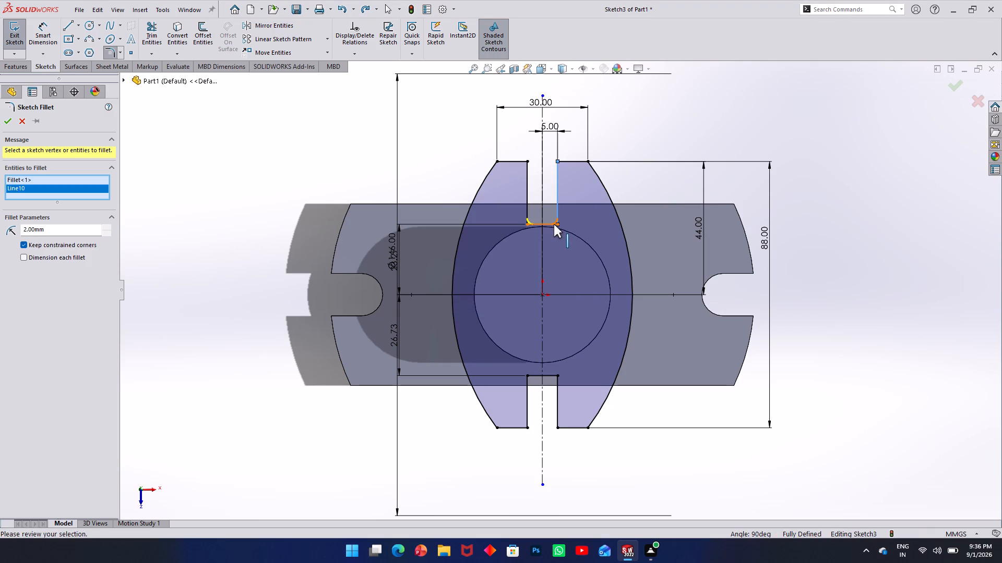
pyautogui.click(554, 224)
pyautogui.click(529, 283)
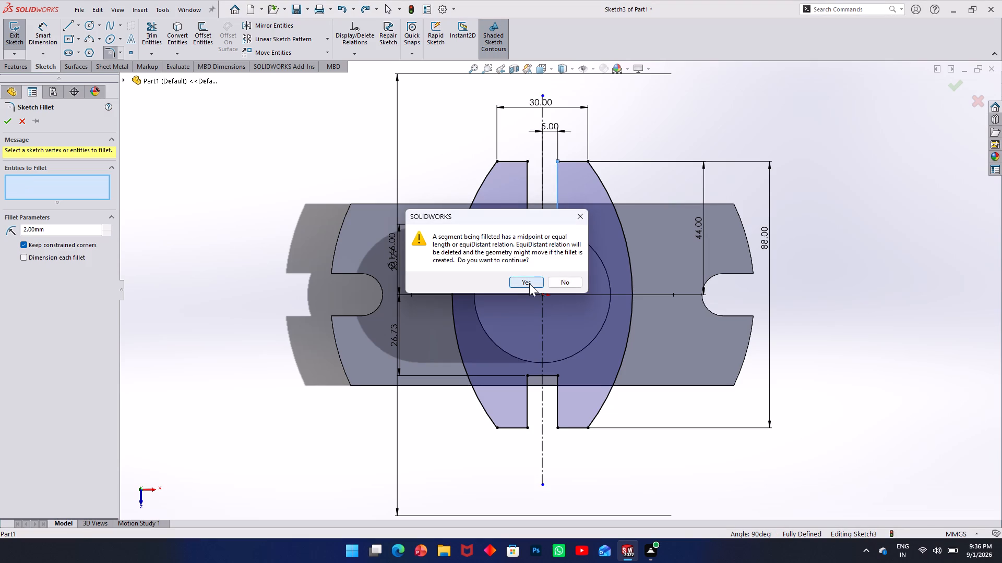
pyautogui.click(528, 387)
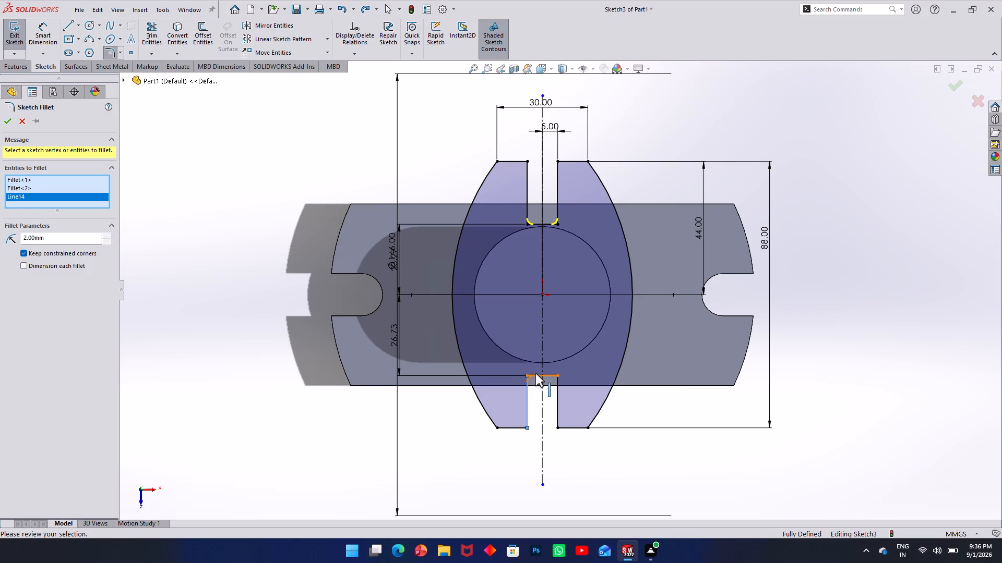
pyautogui.click(536, 373)
pyautogui.click(536, 283)
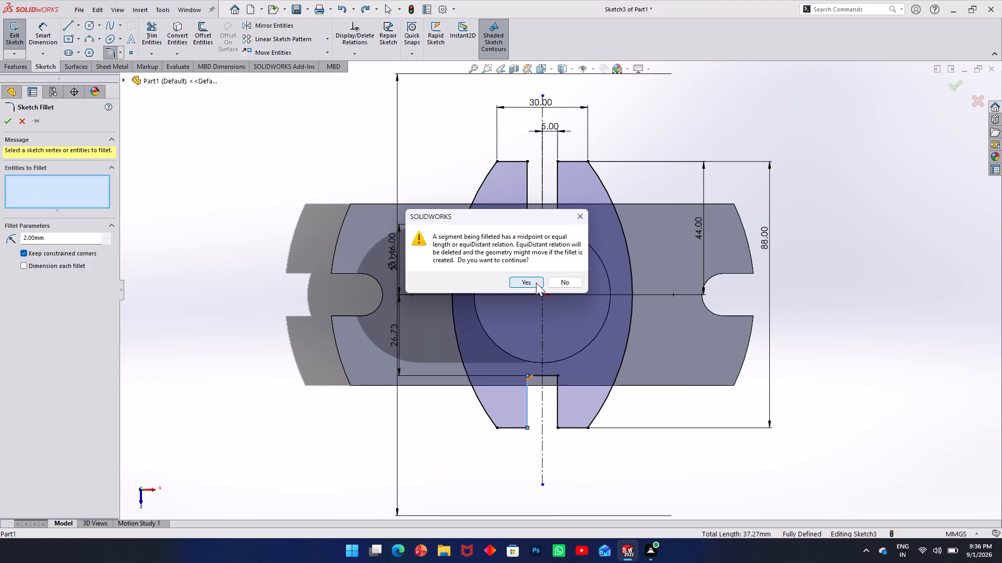
pyautogui.click(556, 387)
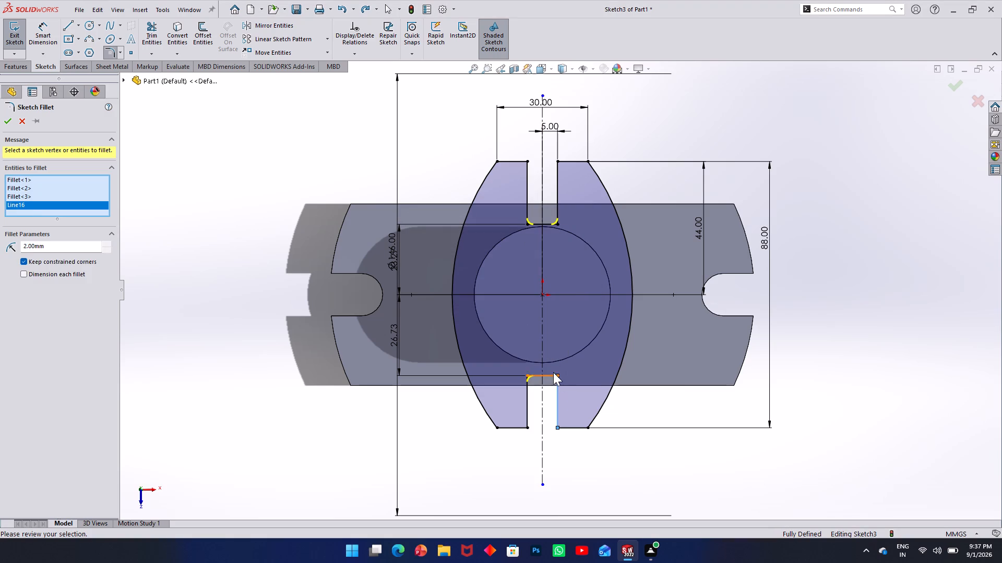
pyautogui.click(553, 376)
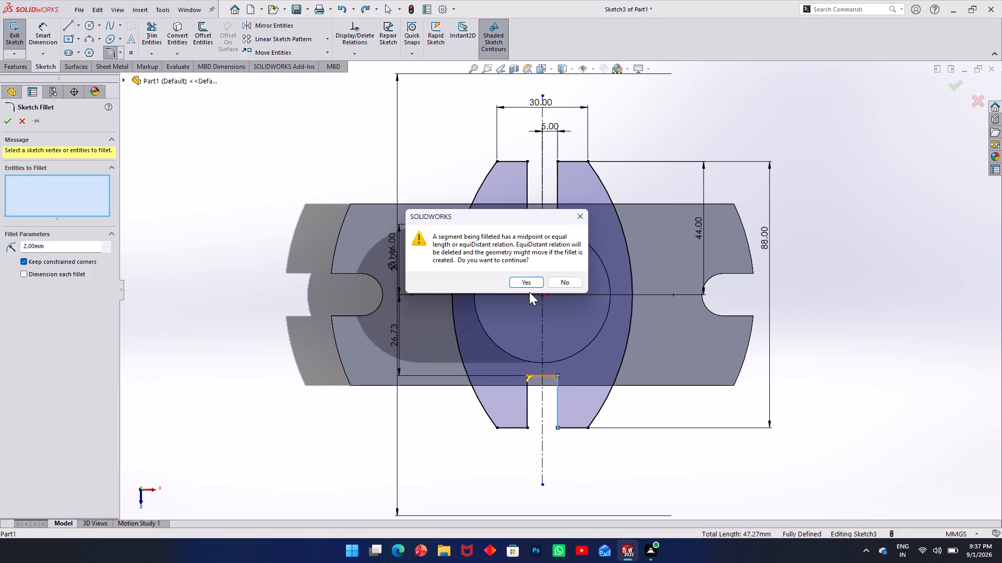
pyautogui.click(528, 284)
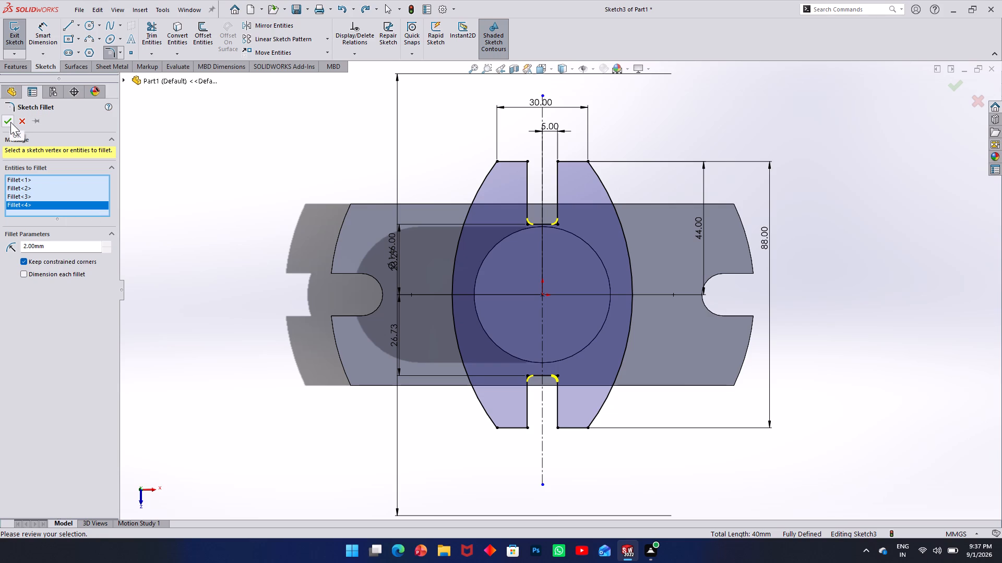
pyautogui.click(10, 122)
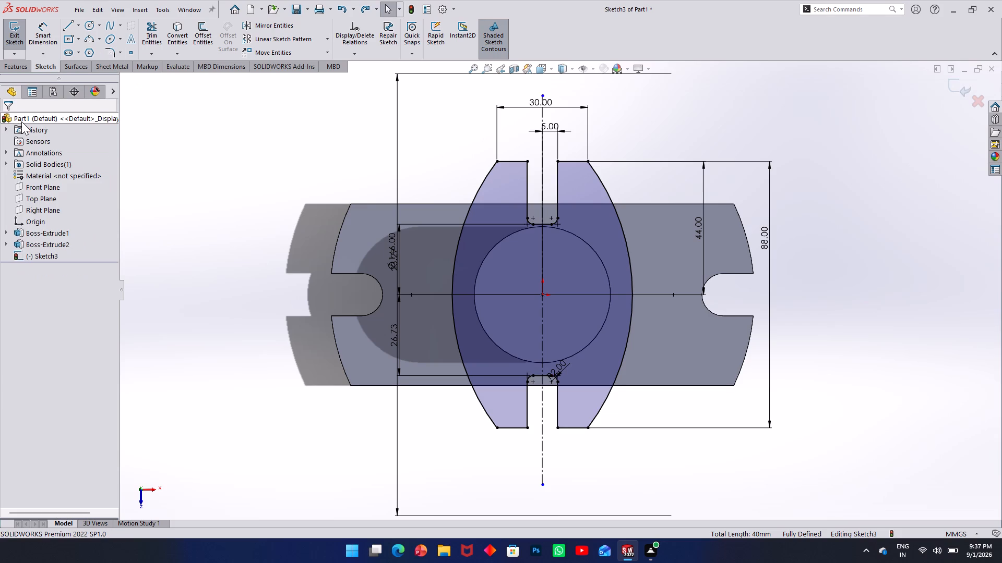
# Add 2 mm sketch fillets to the four corners at the open mouths of the upper and lower notches.
pyautogui.click(520, 160)
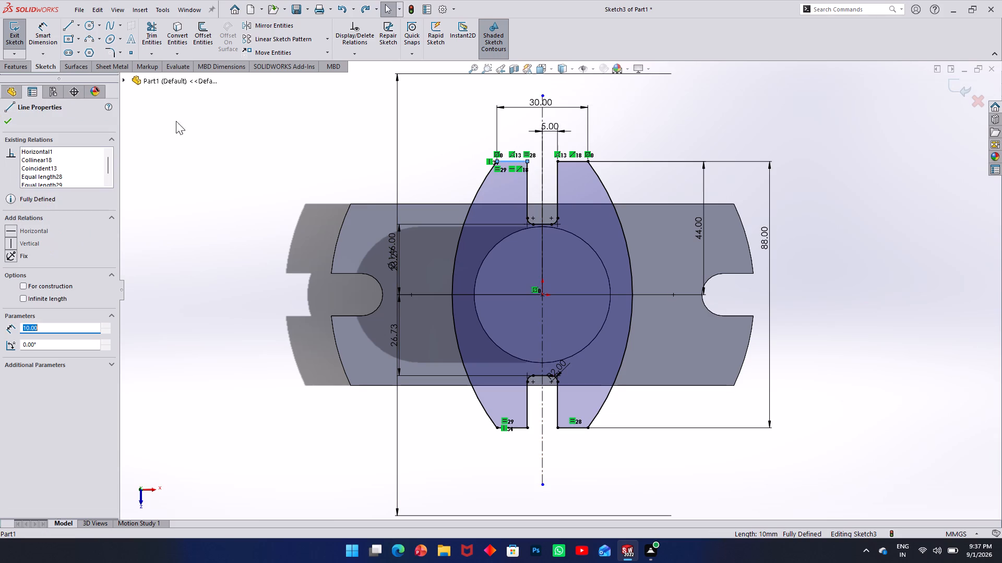
pyautogui.click(184, 138)
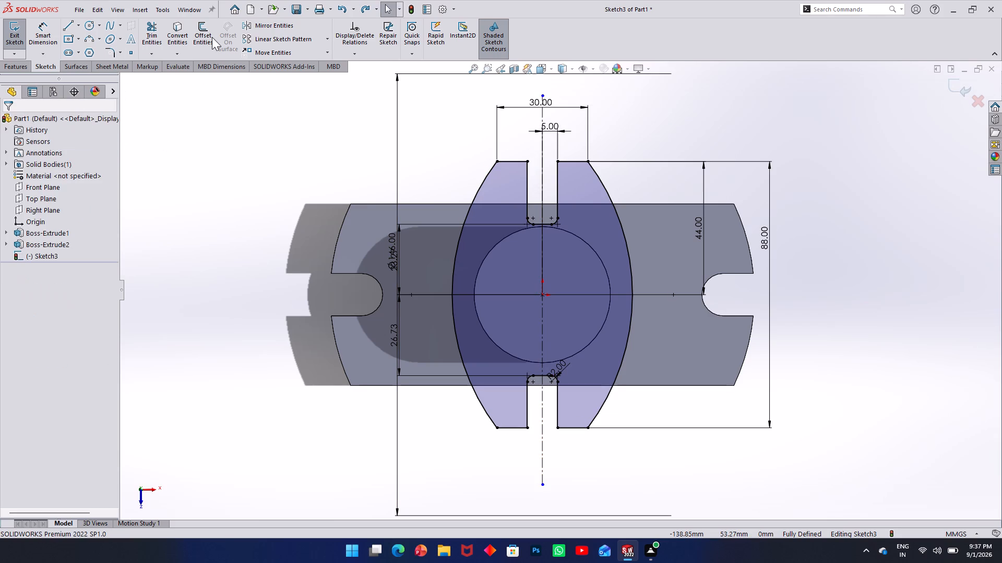
pyautogui.click(110, 54)
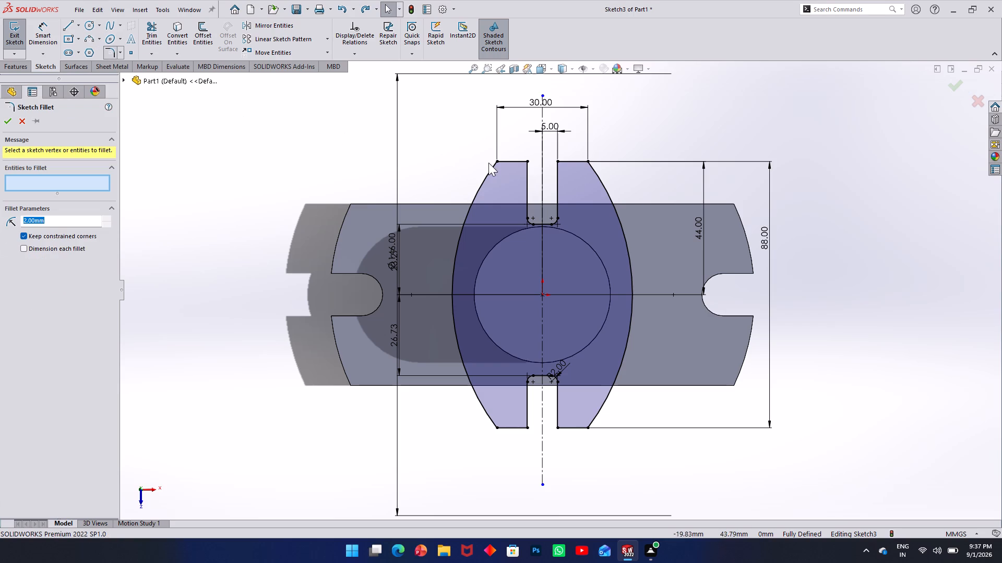
pyautogui.click(524, 162)
pyautogui.click(528, 176)
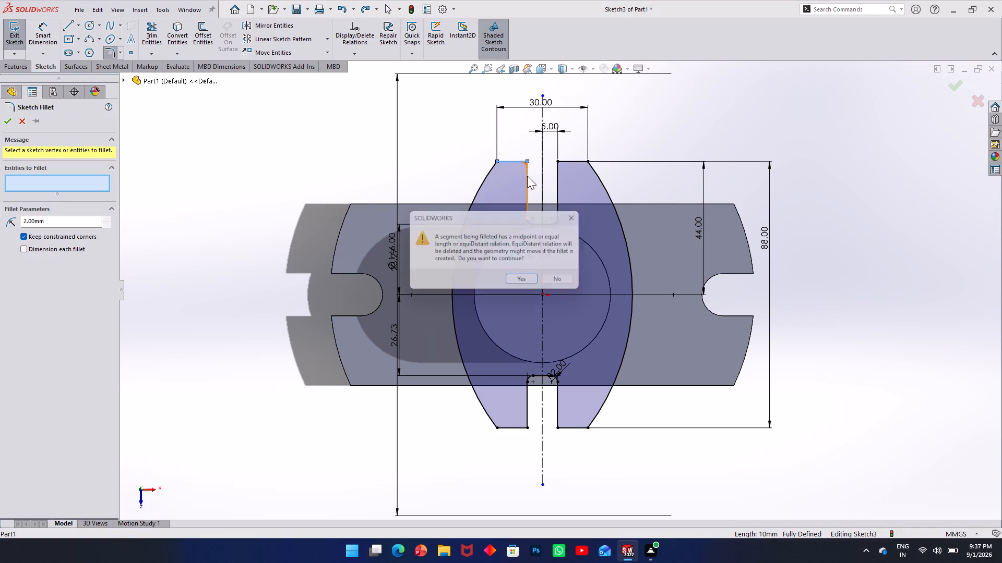
pyautogui.click(518, 281)
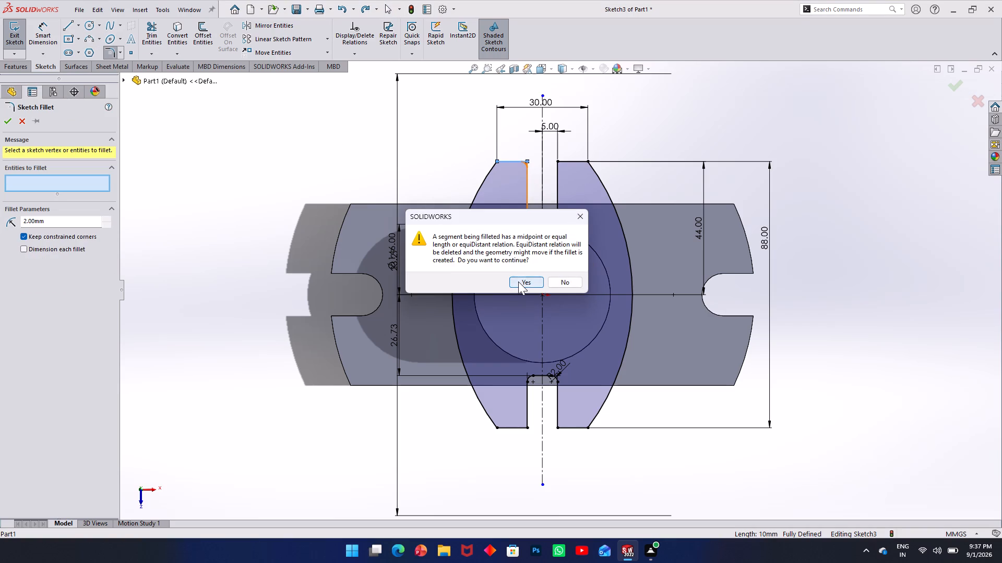
pyautogui.click(565, 162)
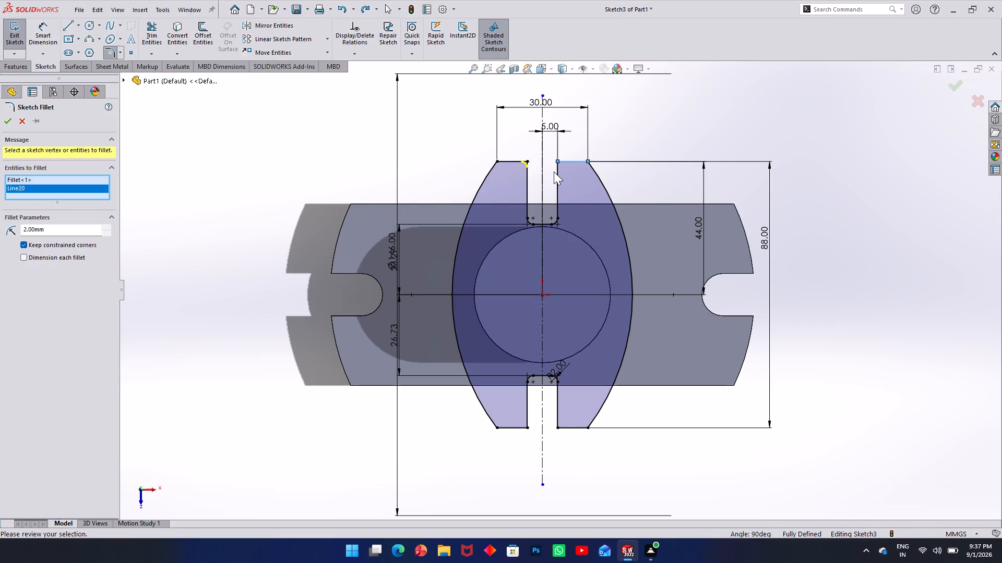
pyautogui.click(556, 173)
pyautogui.click(531, 286)
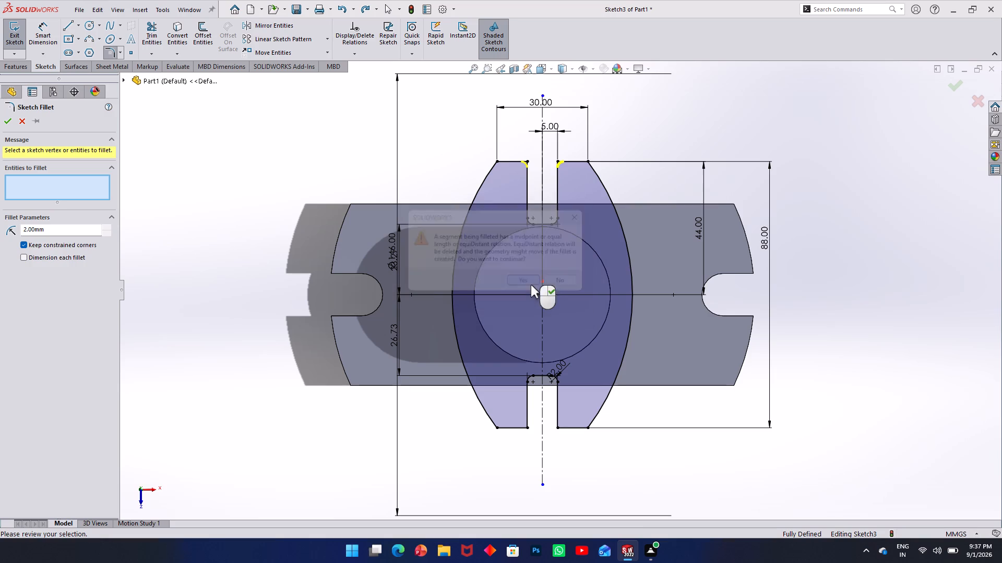
pyautogui.click(528, 419)
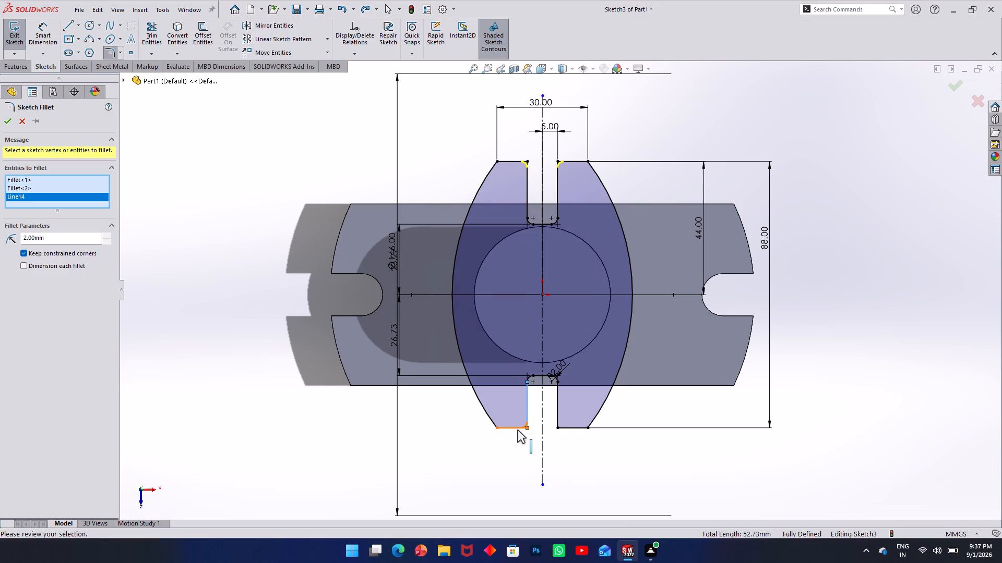
pyautogui.click(517, 430)
pyautogui.click(531, 277)
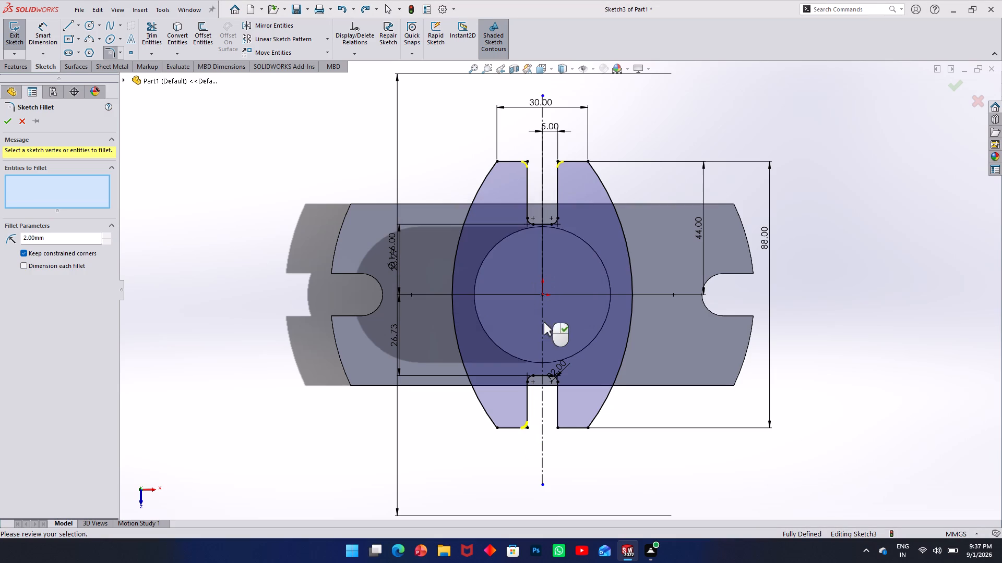
pyautogui.click(564, 427)
pyautogui.click(555, 417)
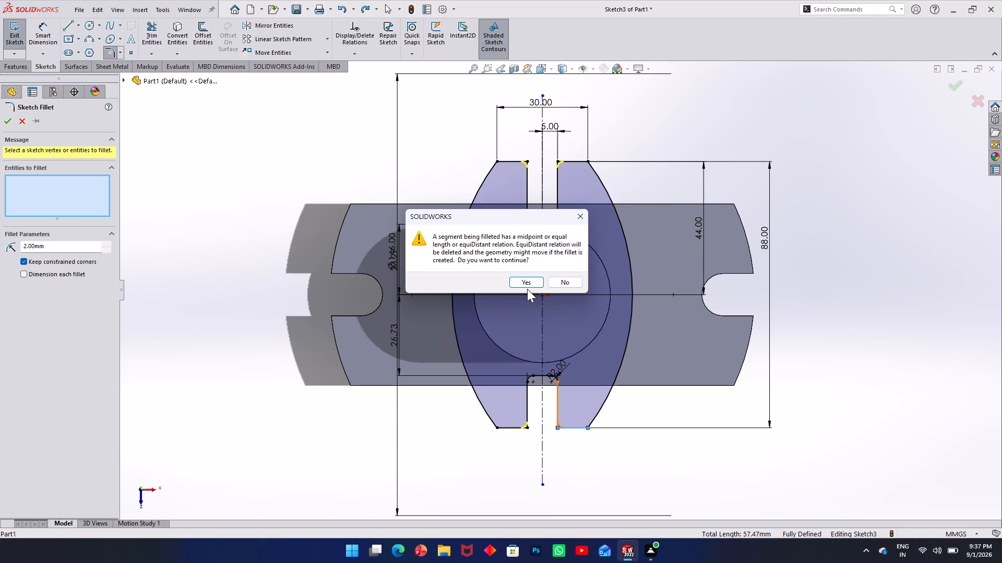
pyautogui.click(529, 283)
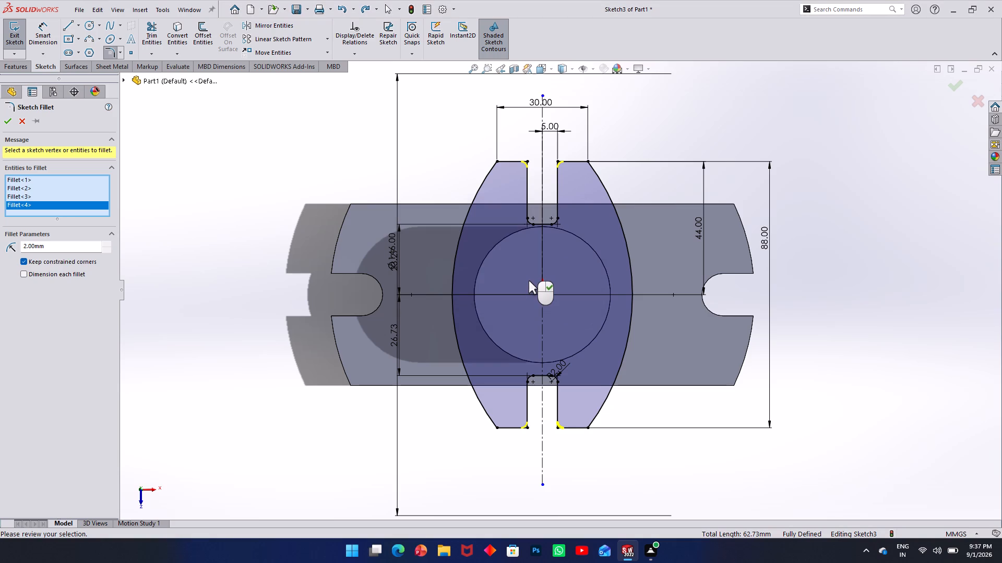
pyautogui.click(6, 121)
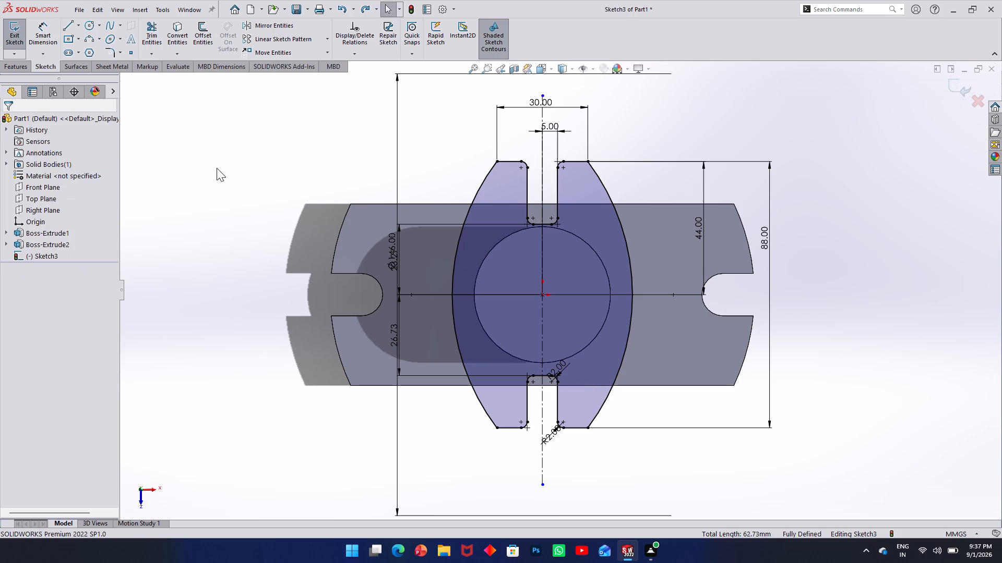
pyautogui.click(217, 168)
# Close the sketch and extrude the notched profile 15 mm blind upward from the boss top, merged with the body.
pyautogui.scroll(2, 611, 227)
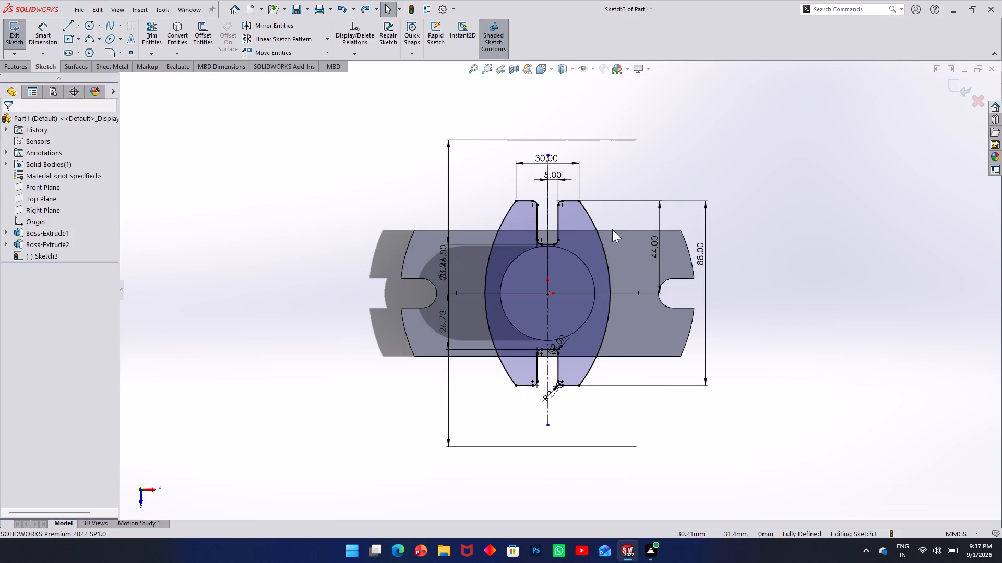
pyautogui.moveTo(459, 267); pyautogui.dragTo(470, 113, button='middle')
pyautogui.scroll(-1, 470, 113)
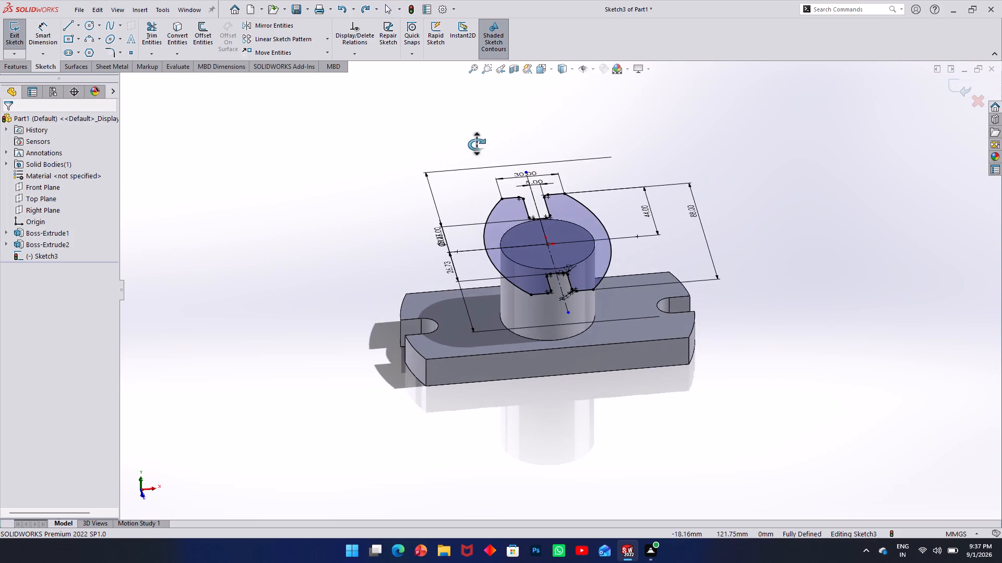
pyautogui.scroll(-2, 540, 268)
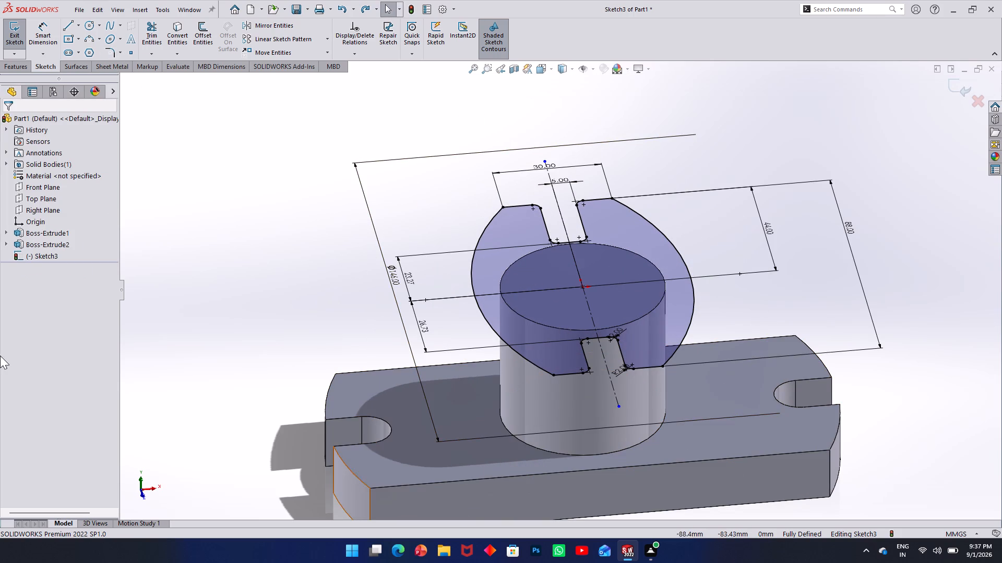
pyautogui.click(14, 36)
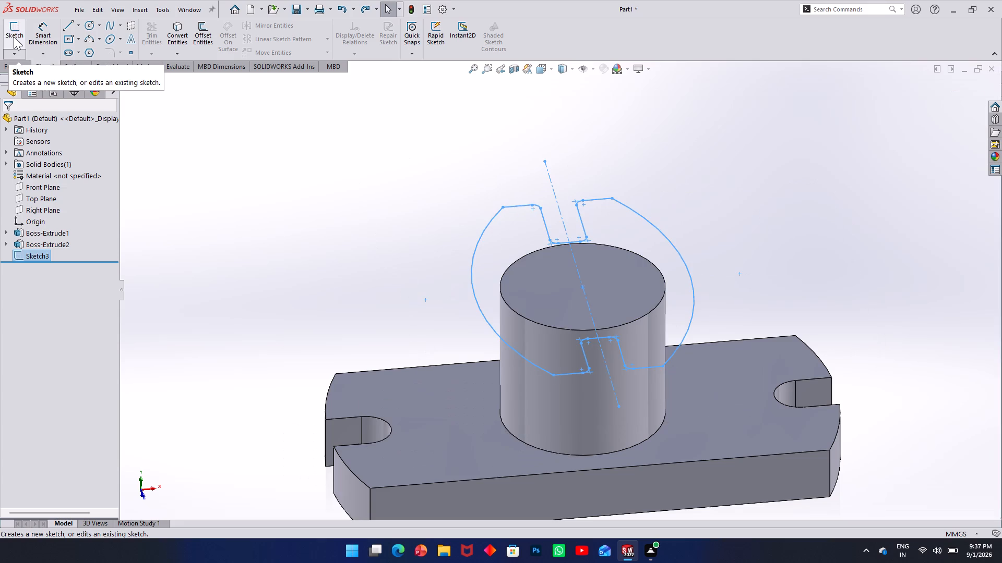
pyautogui.click(22, 69)
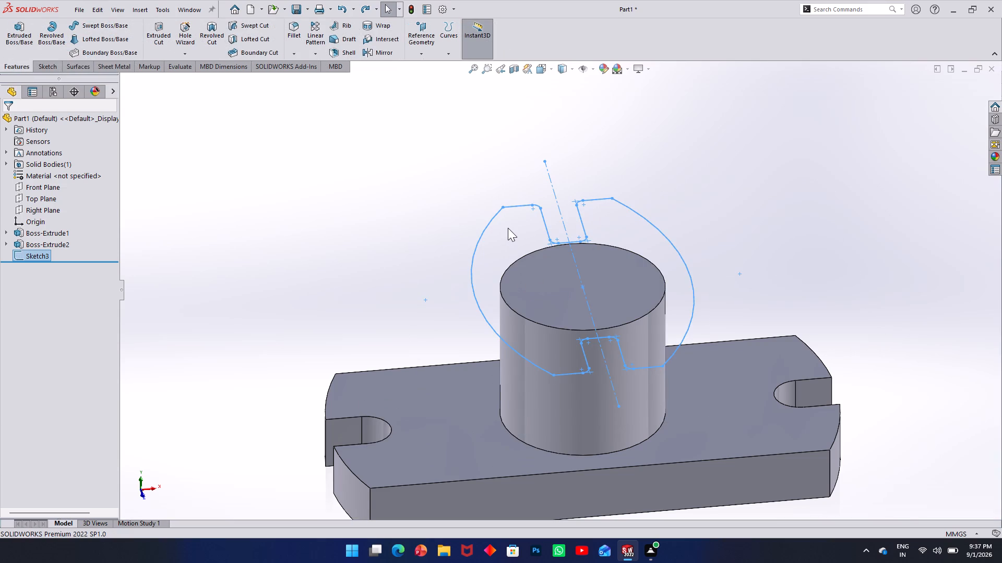
pyautogui.scroll(-1, 508, 227)
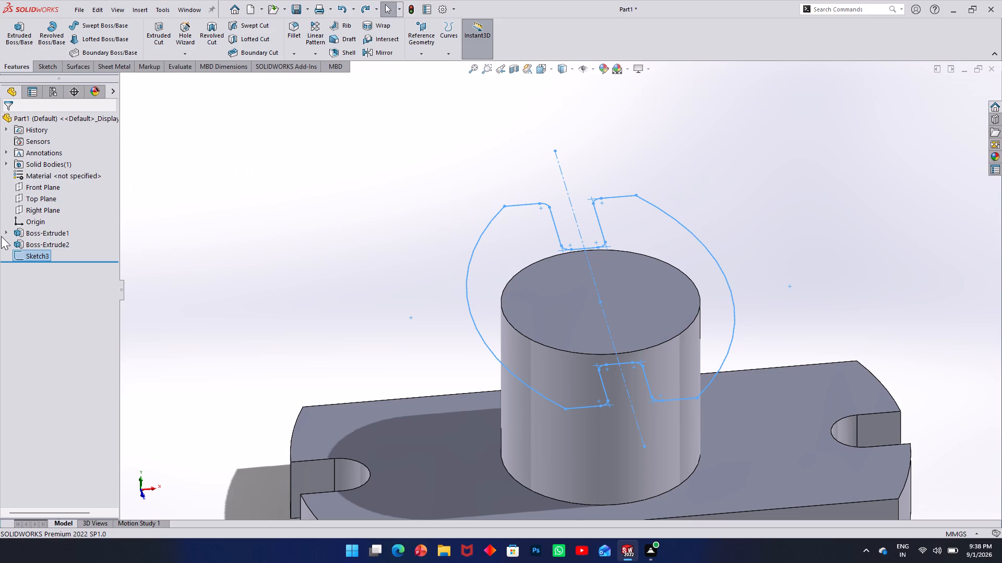
pyautogui.click(13, 42)
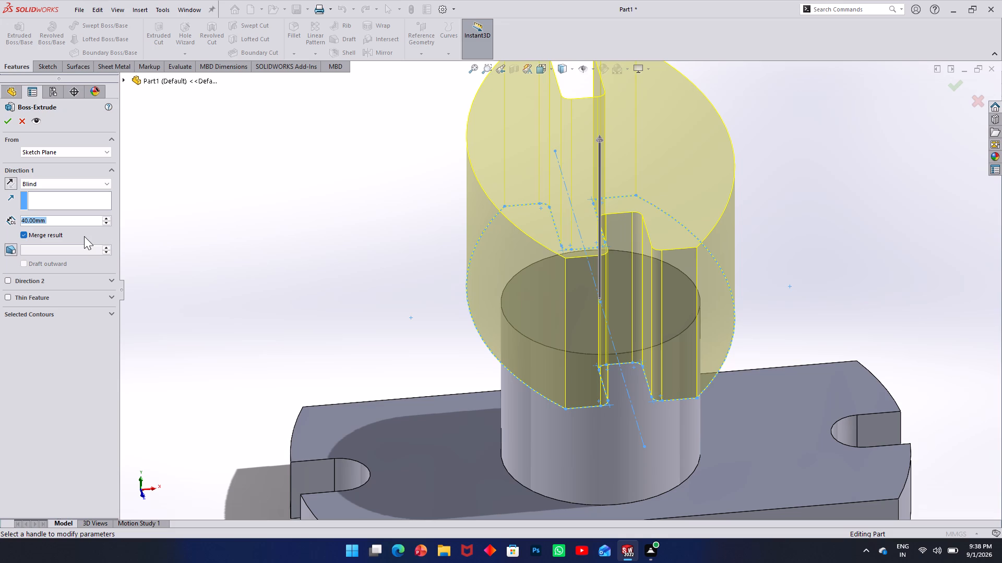
pyautogui.write('15')
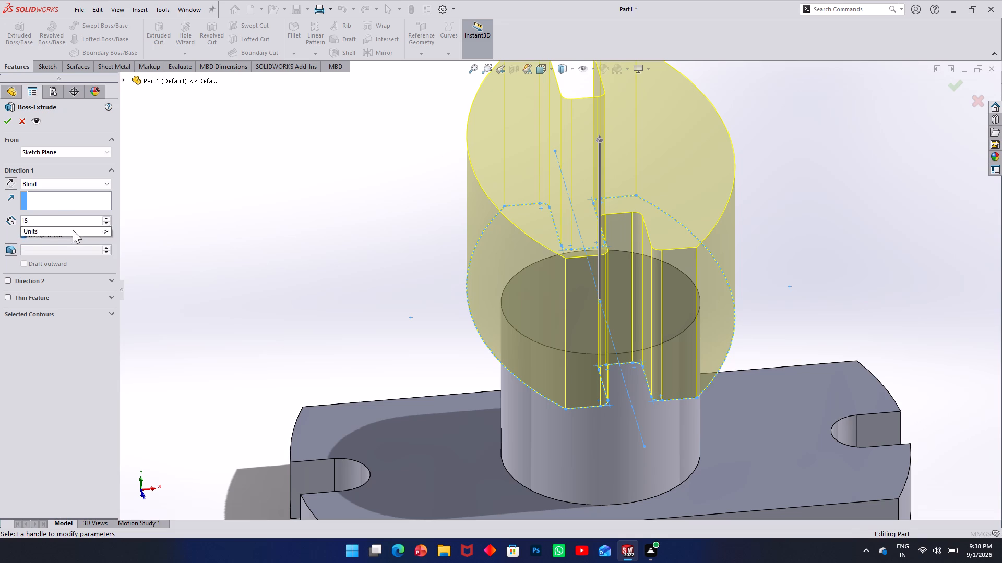
pyautogui.click(3, 117)
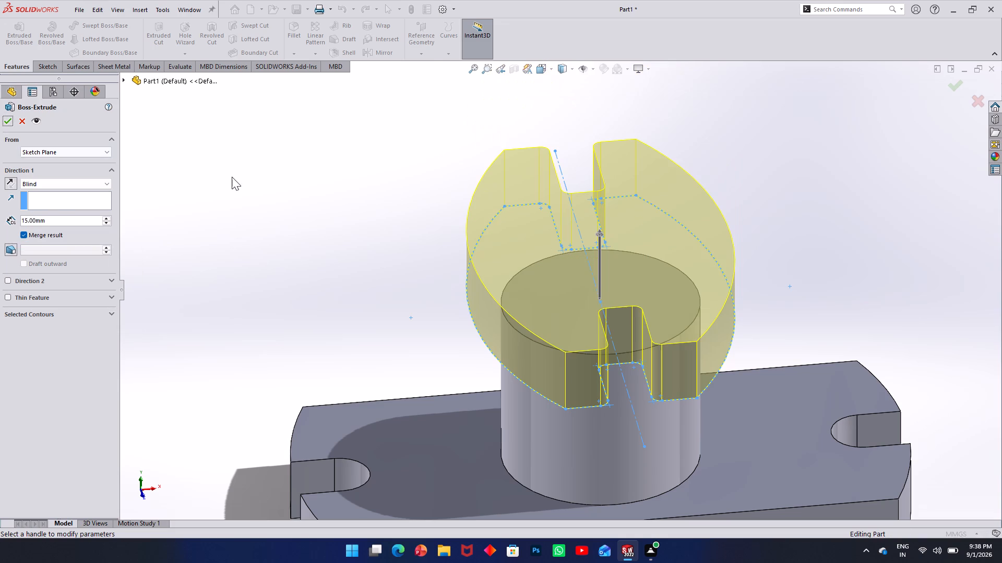
pyautogui.click(232, 177)
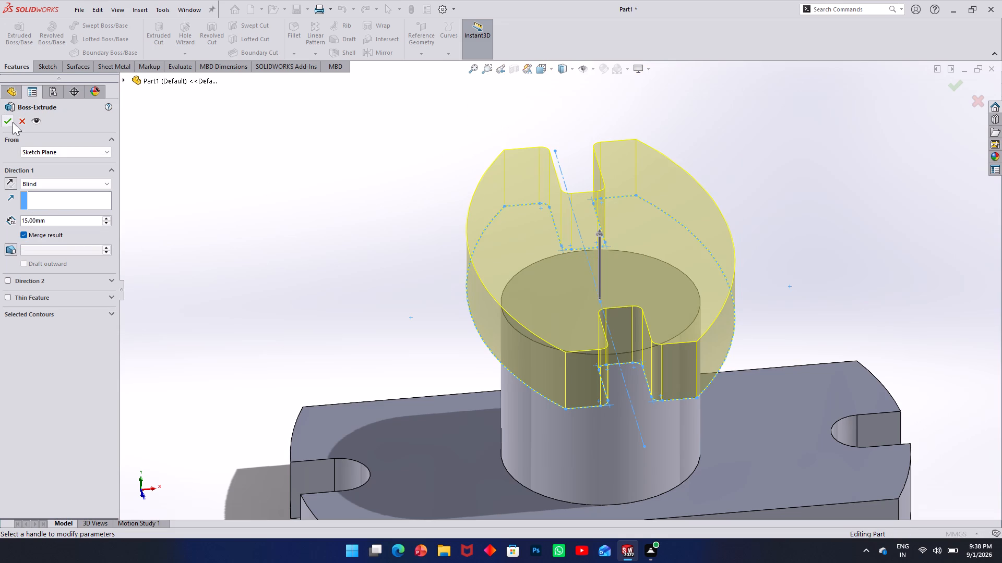
pyautogui.click(13, 122)
pyautogui.click(265, 170)
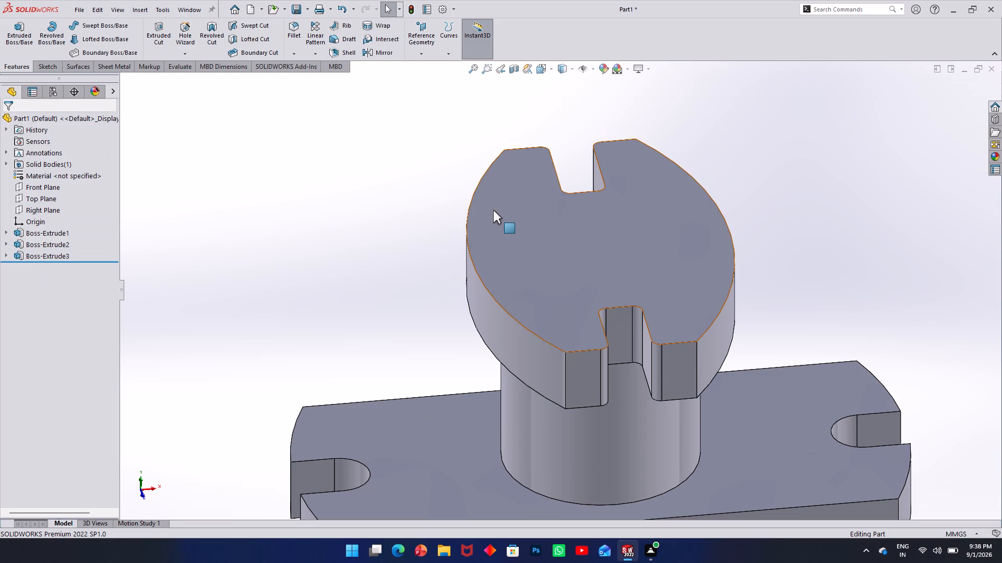
# Start a Hole Wizard hole with the section-dimension hole type and set its type to Counterbored.
pyautogui.moveTo(548, 244); pyautogui.dragTo(583, 397, button='middle')
pyautogui.click(583, 252)
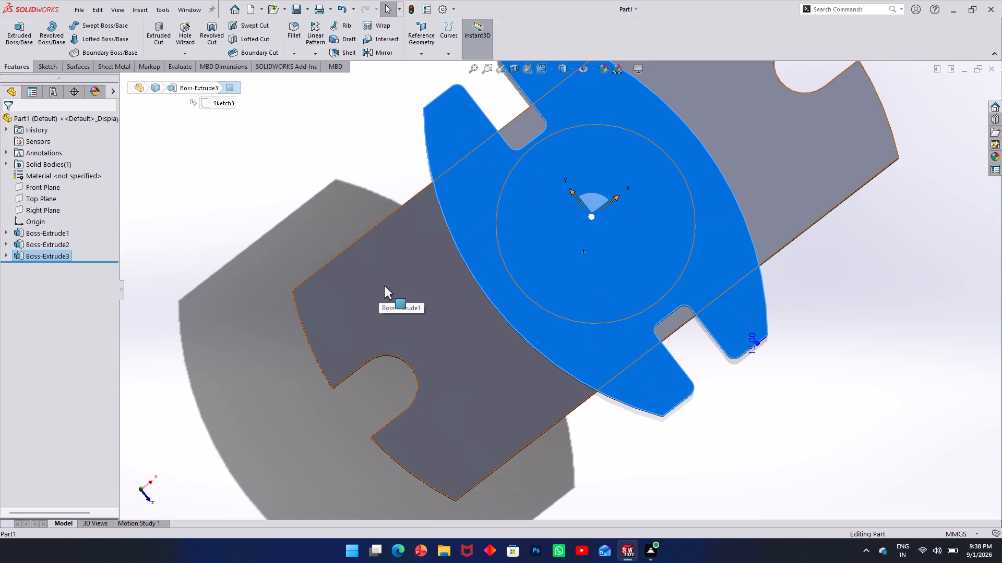
pyautogui.click(149, 243)
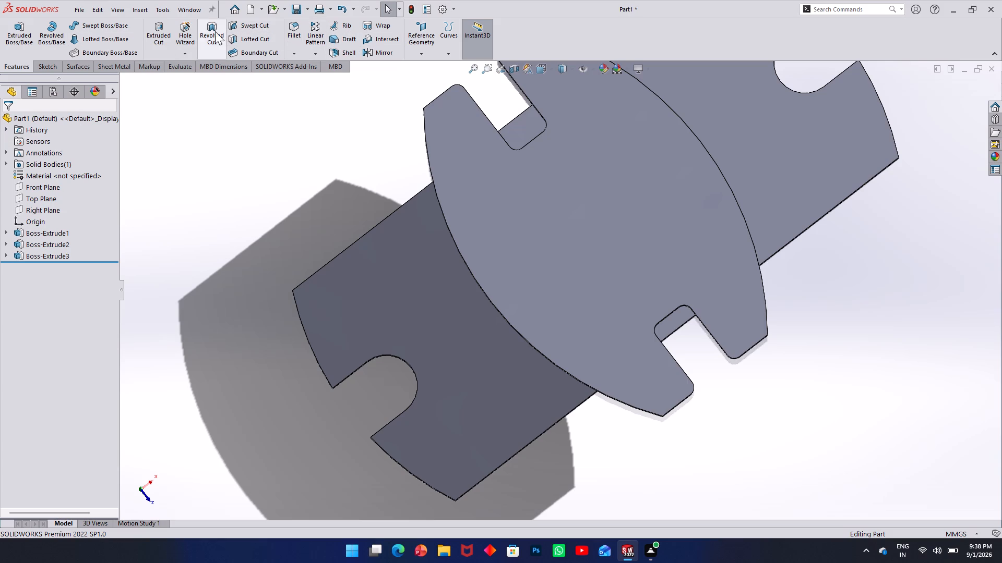
pyautogui.click(188, 28)
pyautogui.moveTo(555, 219); pyautogui.dragTo(615, 215, button='middle')
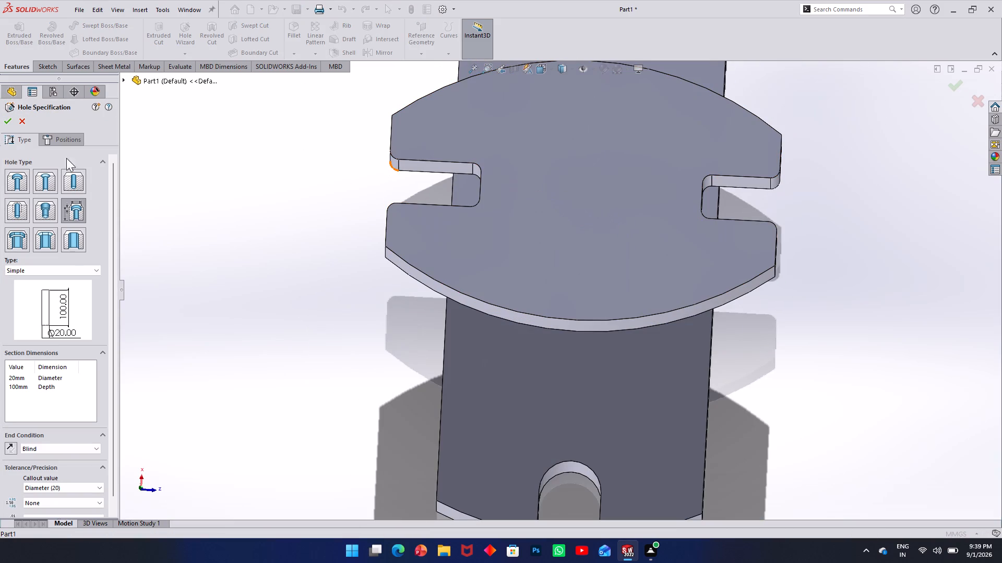
pyautogui.rightClick(75, 212)
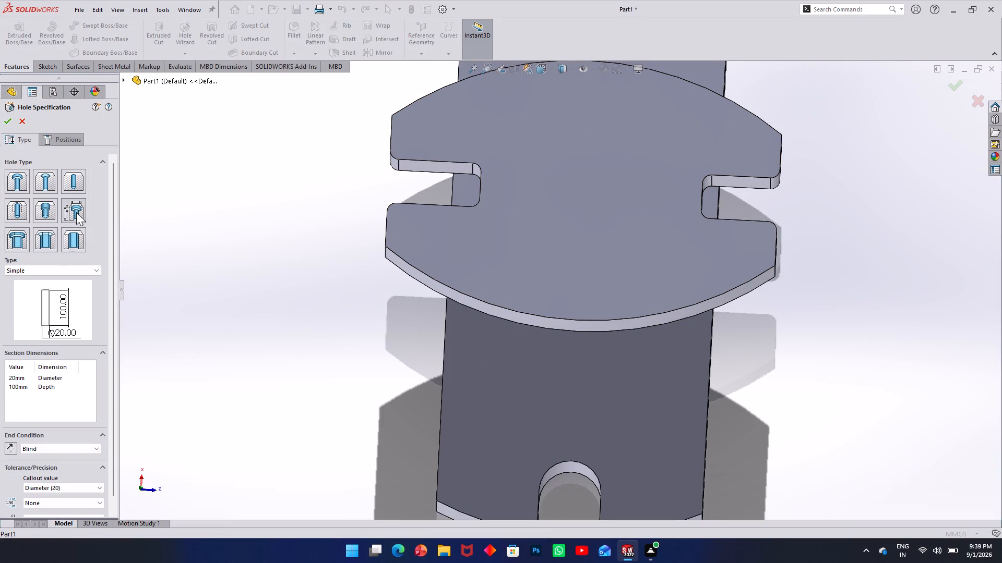
pyautogui.rightClick(76, 212)
pyautogui.rightClick(76, 213)
pyautogui.click(79, 276)
pyautogui.click(83, 270)
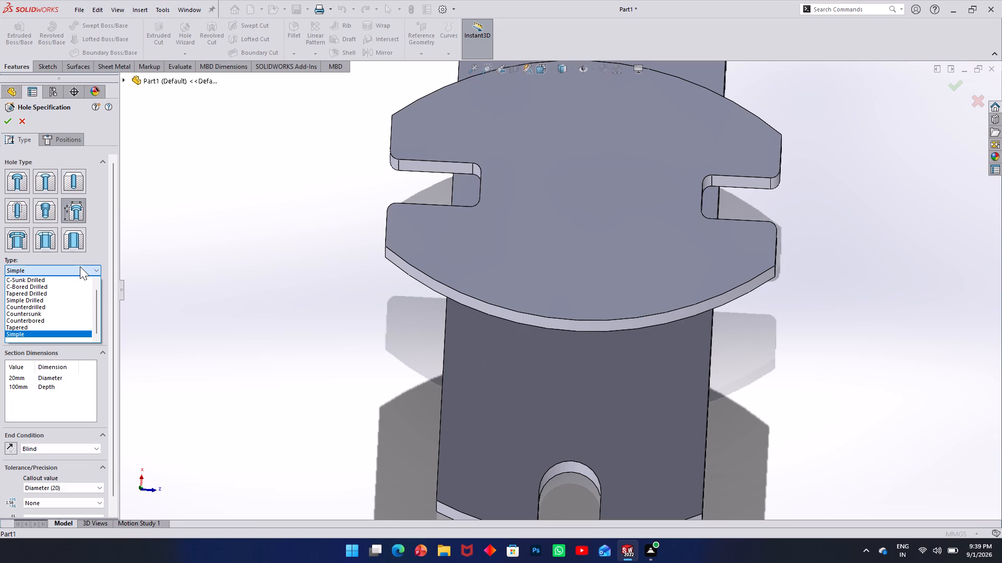
pyautogui.click(50, 307)
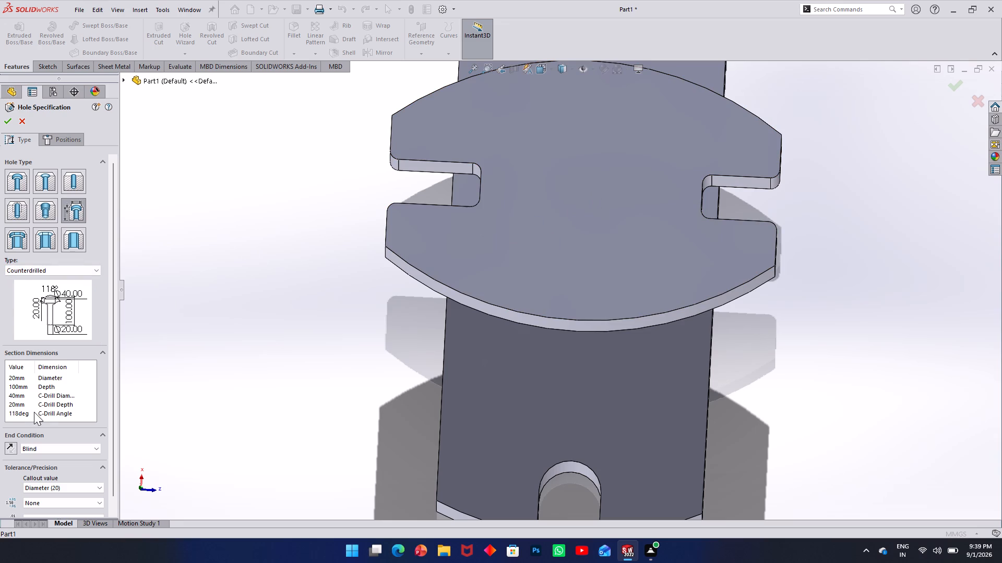
pyautogui.click(88, 271)
pyautogui.click(35, 319)
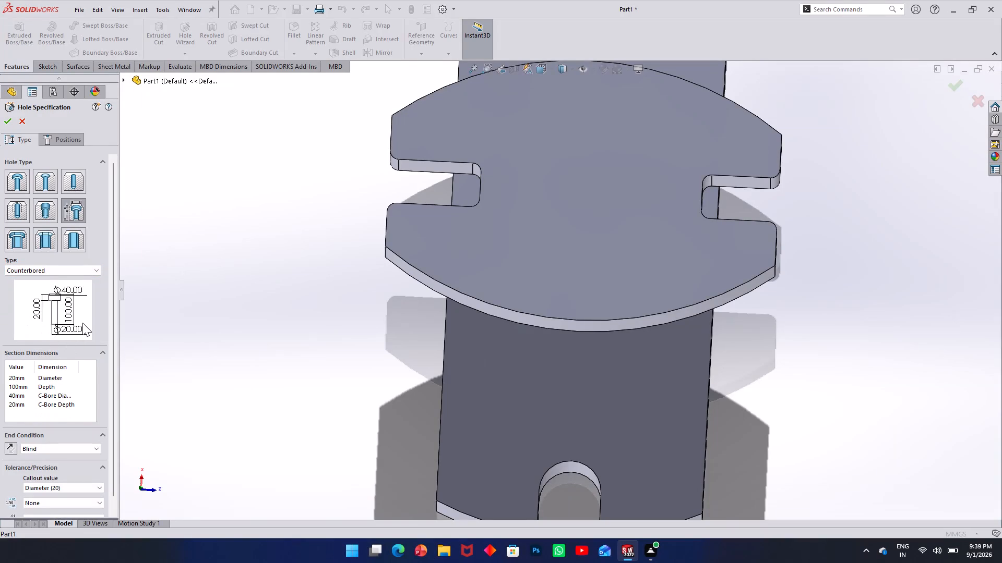
# Set the counterbored hole to 20 mm diameter, 70 mm depth, 30 mm counterbore diameter and 35 mm counterbore depth.
pyautogui.click(18, 379)
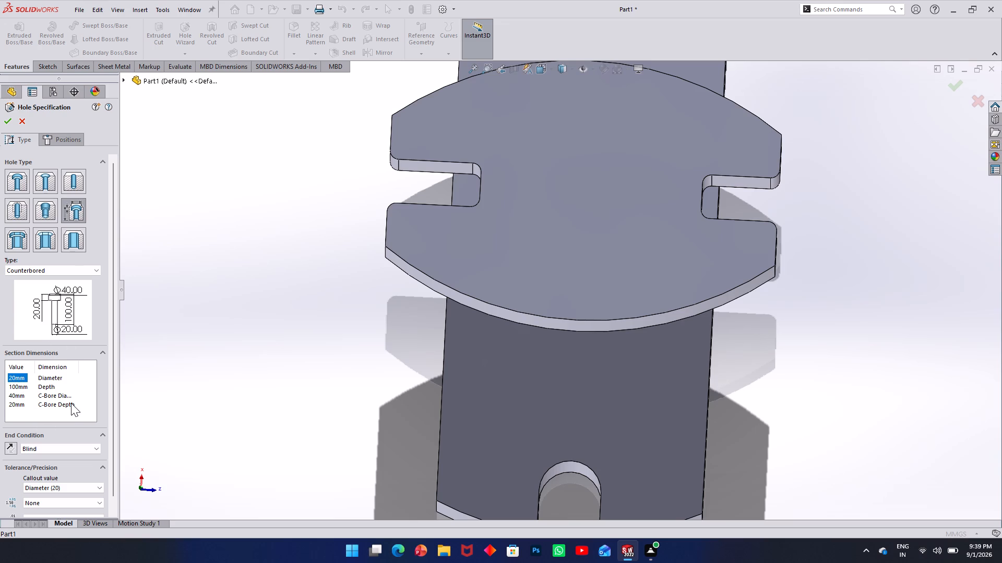
pyautogui.write('20')
pyautogui.click(25, 384)
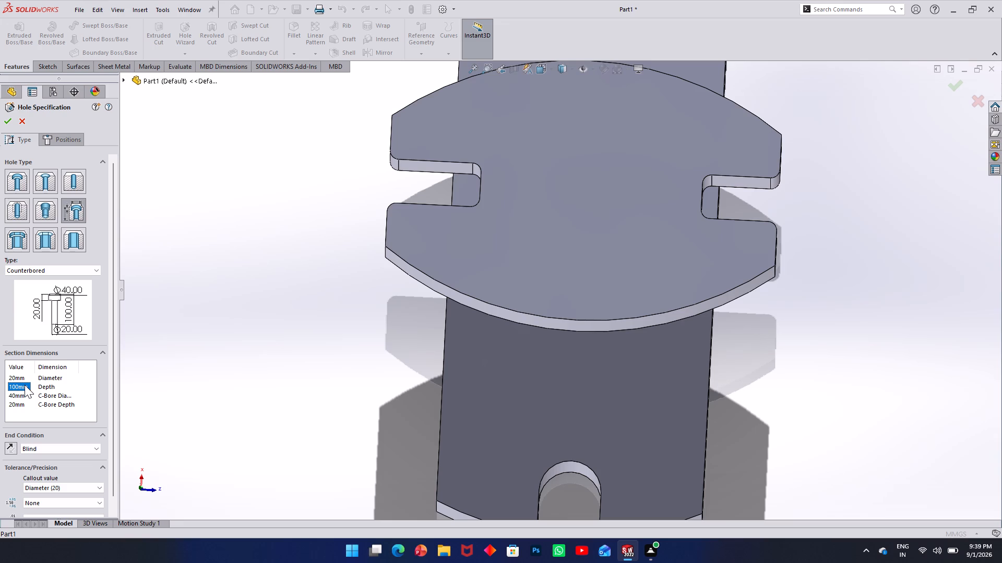
pyautogui.write('70')
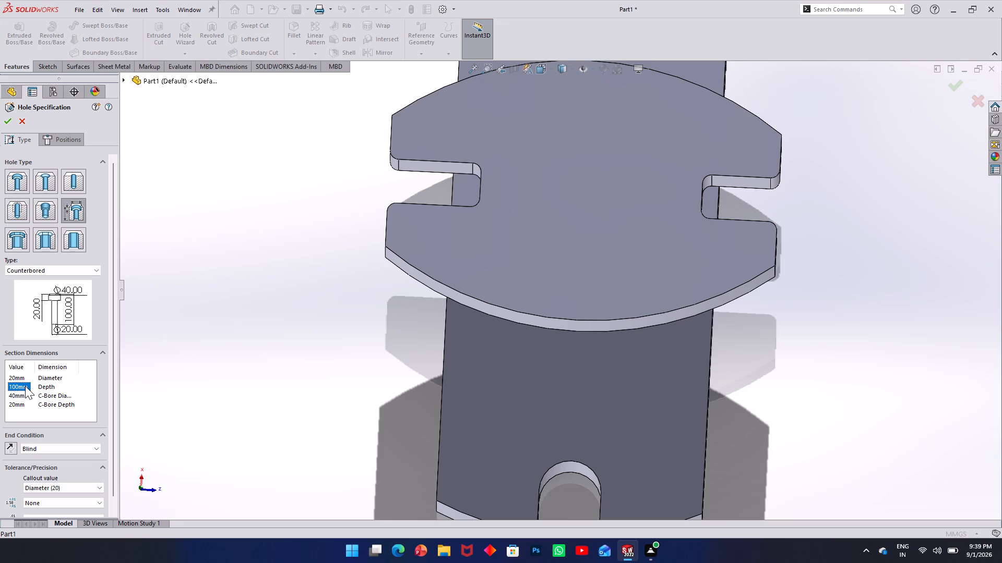
pyautogui.doubleClick(25, 386)
pyautogui.write('70')
pyautogui.click(17, 397)
pyautogui.click(17, 397)
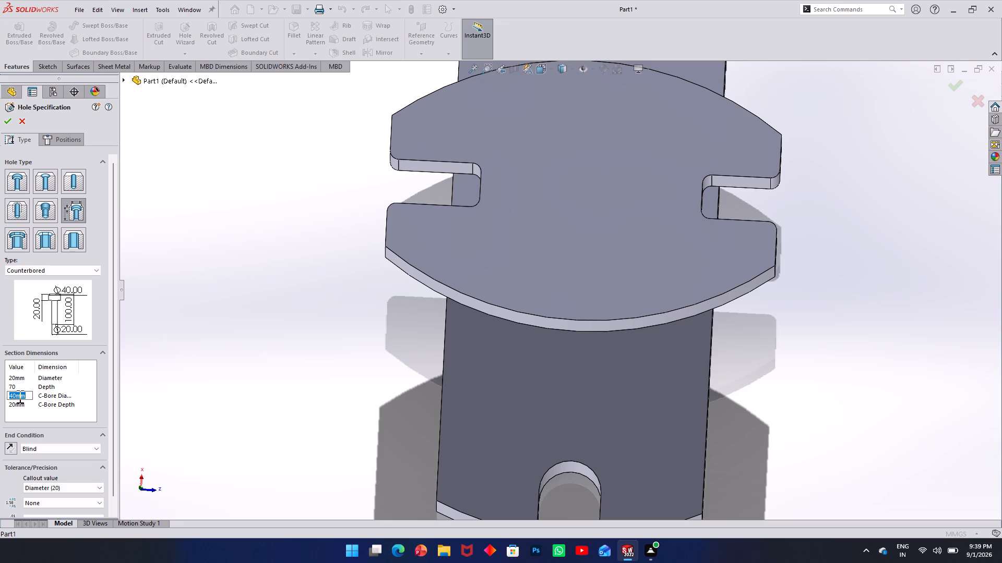
pyautogui.write('30')
pyautogui.doubleClick(18, 407)
pyautogui.write('35')
pyautogui.scroll(-3, 28, 396)
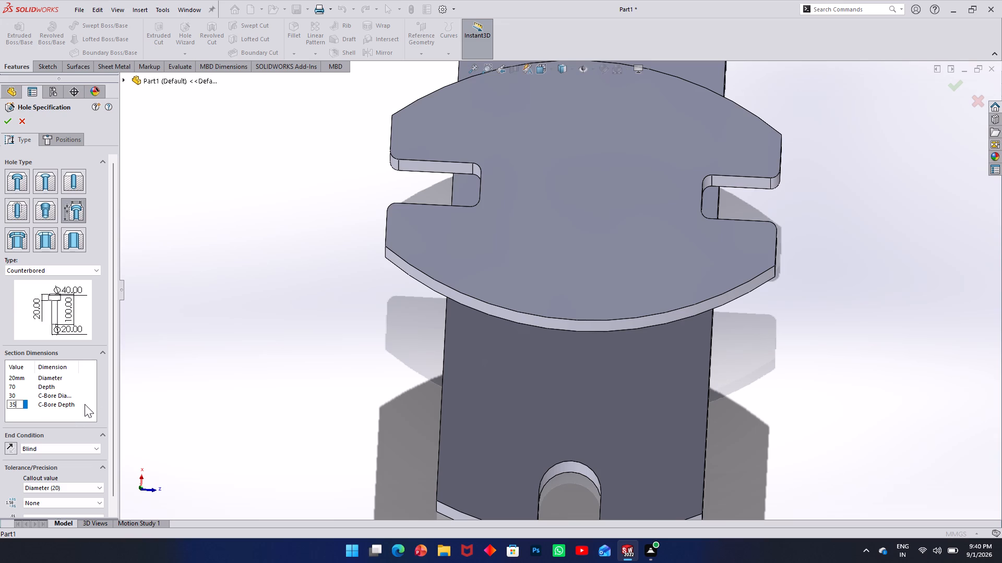
pyautogui.click(85, 404)
pyautogui.scroll(-1, 43, 403)
pyautogui.scroll(2, 47, 417)
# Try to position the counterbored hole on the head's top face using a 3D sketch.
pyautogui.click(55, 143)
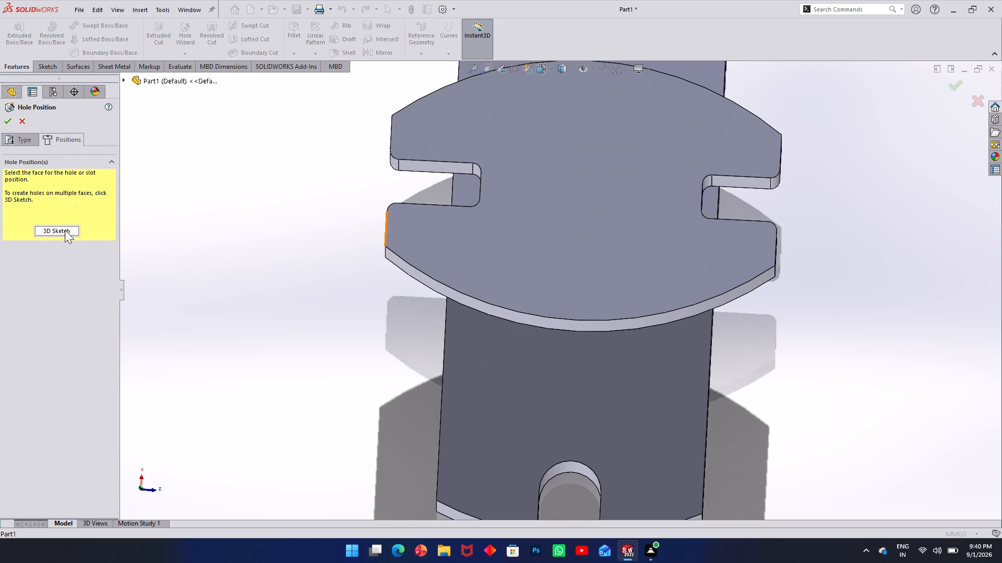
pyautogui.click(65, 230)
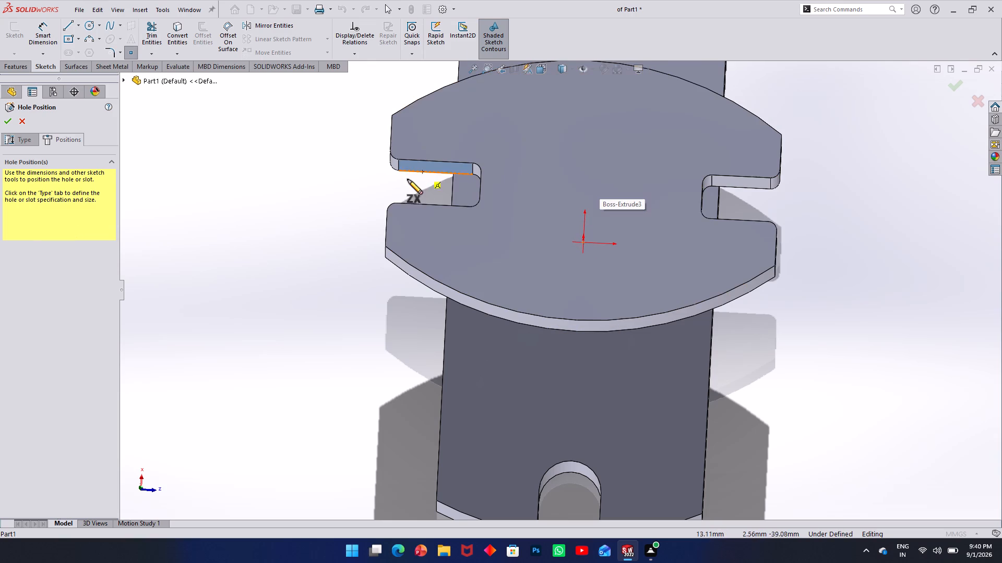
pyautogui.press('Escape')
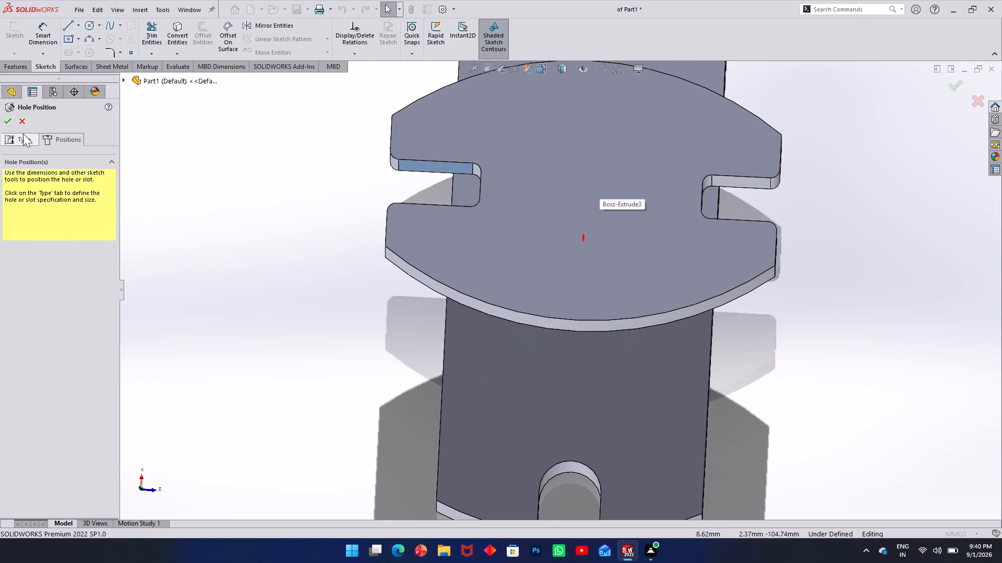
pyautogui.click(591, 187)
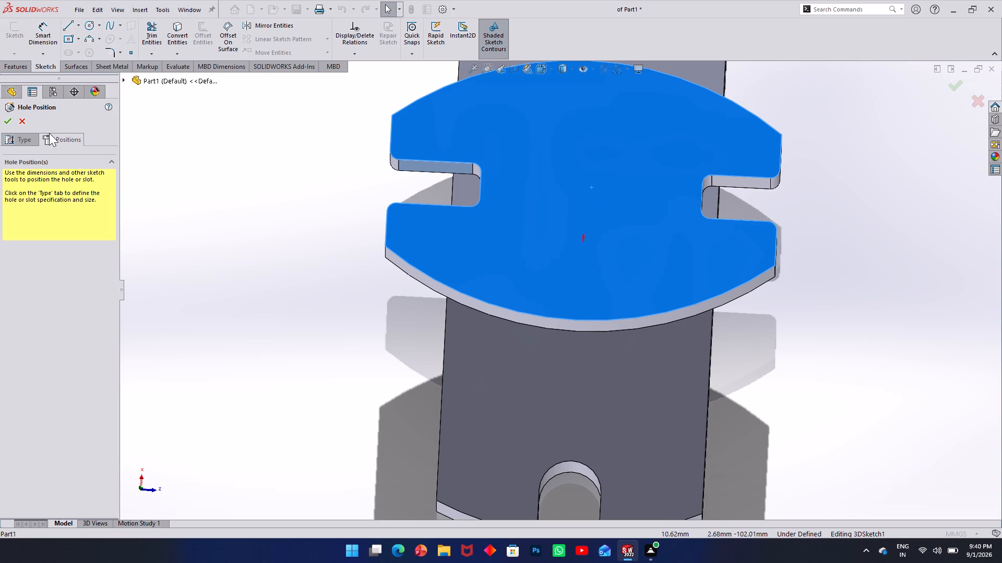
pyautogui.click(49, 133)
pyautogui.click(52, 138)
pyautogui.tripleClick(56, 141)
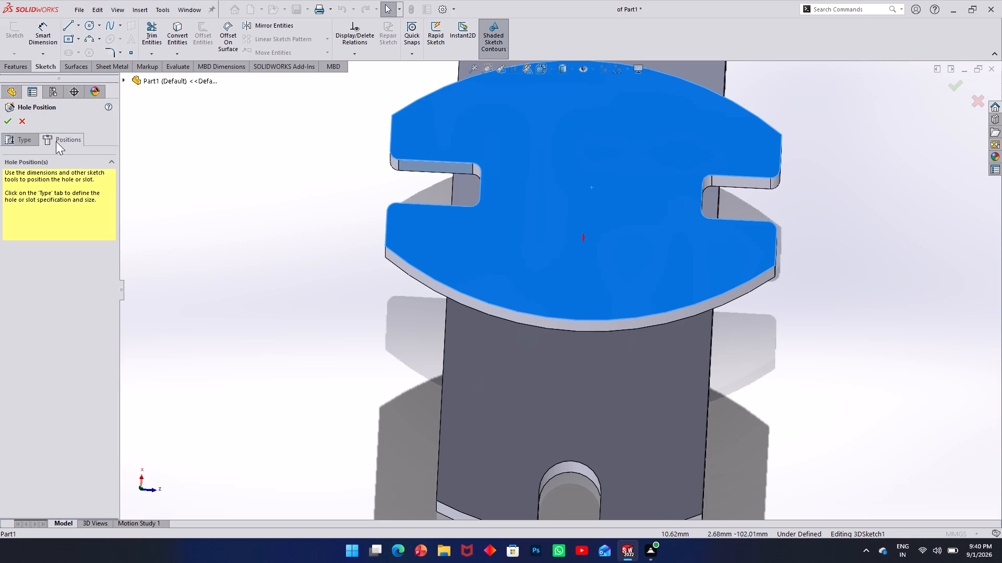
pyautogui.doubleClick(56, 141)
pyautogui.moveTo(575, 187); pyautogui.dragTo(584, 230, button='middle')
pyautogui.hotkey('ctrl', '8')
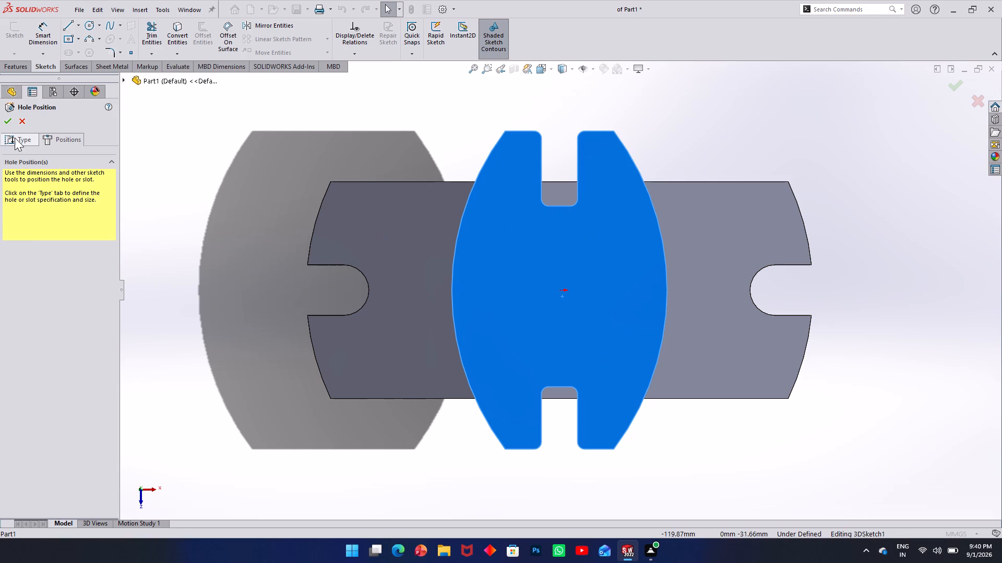
# Restart the hole's 3D positioning sketch and place one hole point on the origin and another about 2 mm beside it.
pyautogui.click(15, 138)
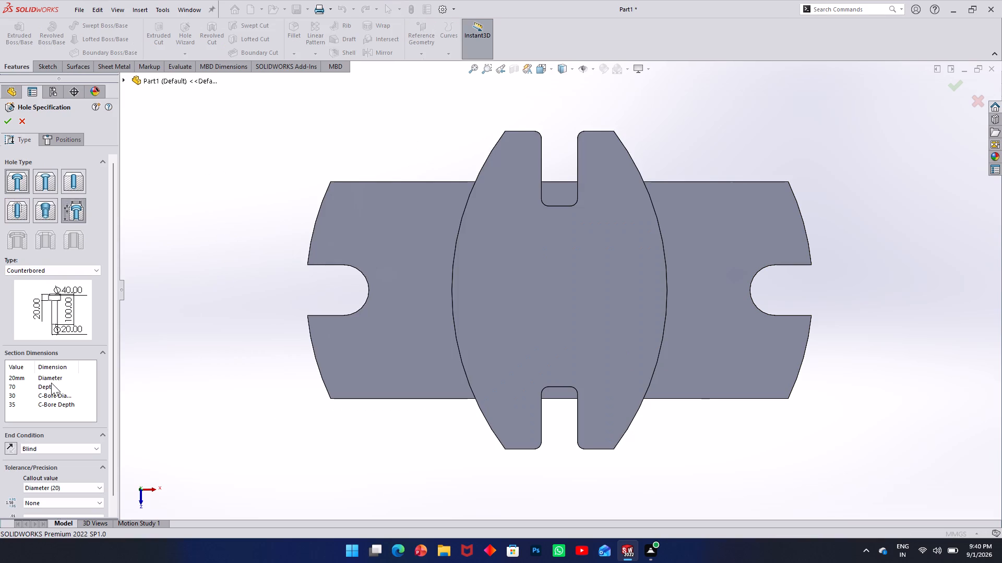
pyautogui.click(60, 133)
pyautogui.click(61, 231)
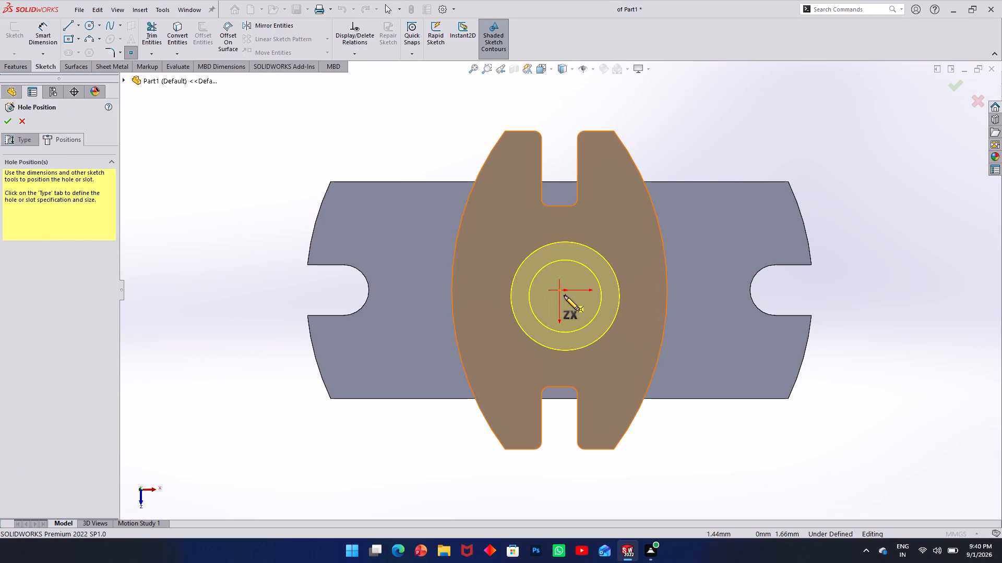
pyautogui.click(562, 291)
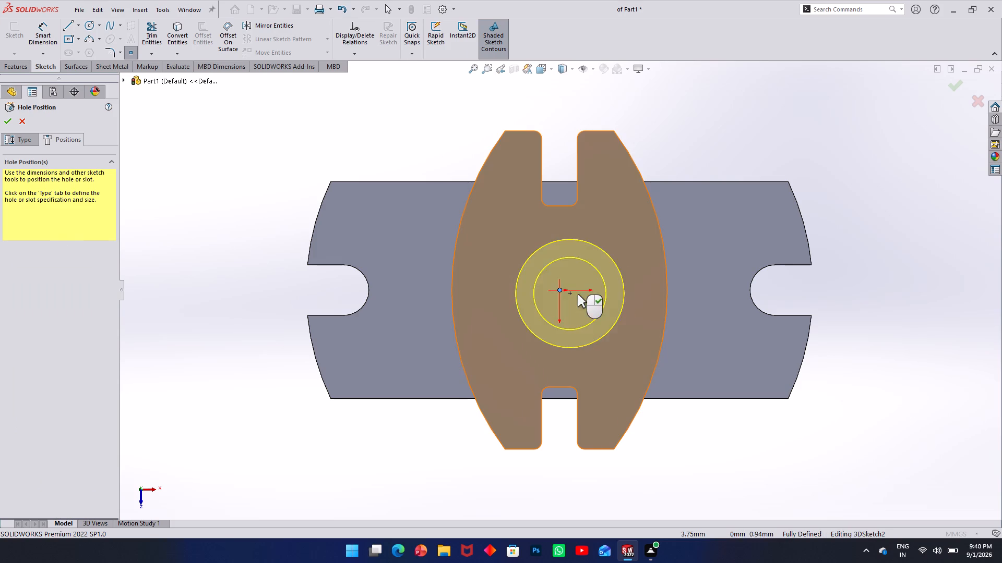
pyautogui.click(560, 290)
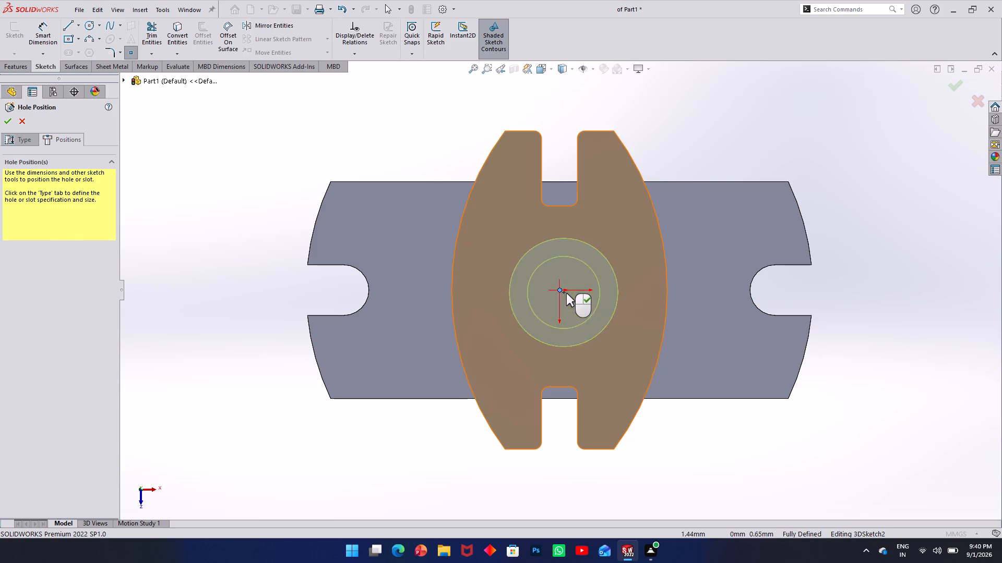
pyautogui.click(559, 292)
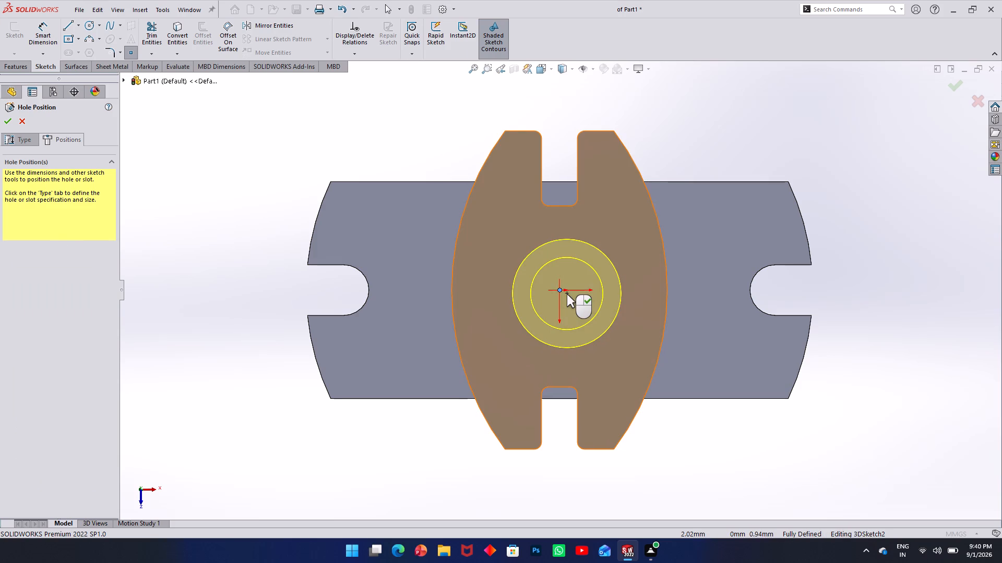
pyautogui.click(567, 295)
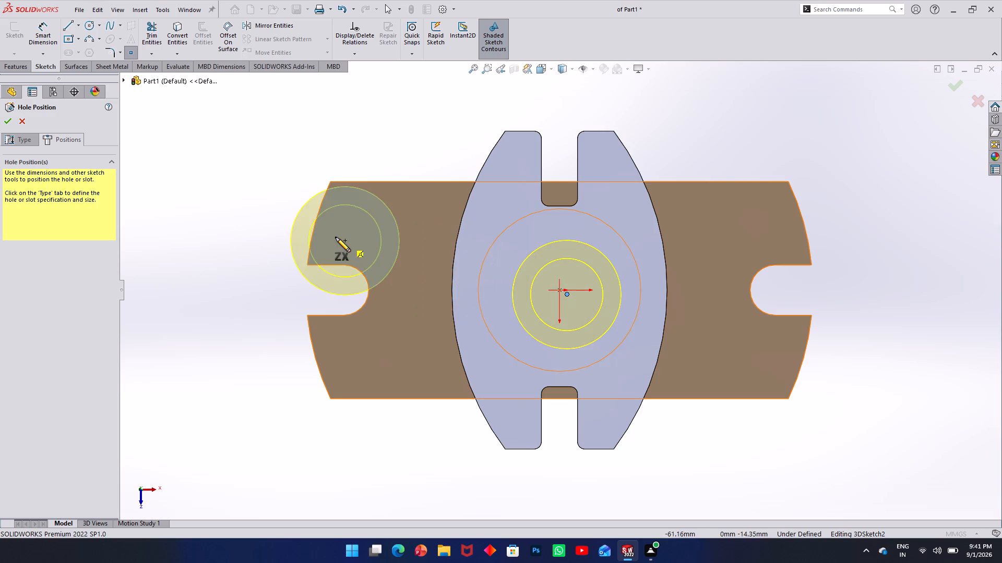
pyautogui.press('Escape')
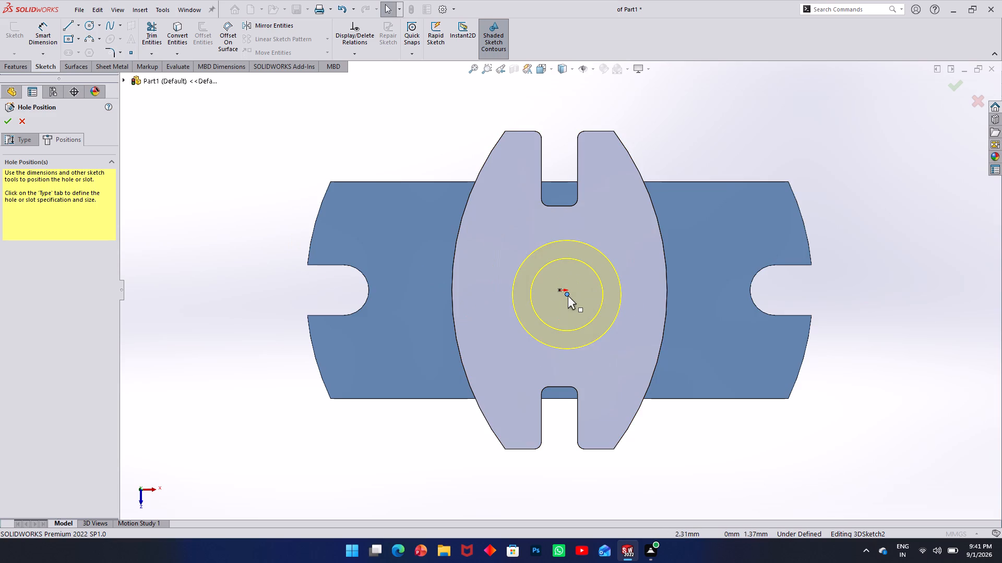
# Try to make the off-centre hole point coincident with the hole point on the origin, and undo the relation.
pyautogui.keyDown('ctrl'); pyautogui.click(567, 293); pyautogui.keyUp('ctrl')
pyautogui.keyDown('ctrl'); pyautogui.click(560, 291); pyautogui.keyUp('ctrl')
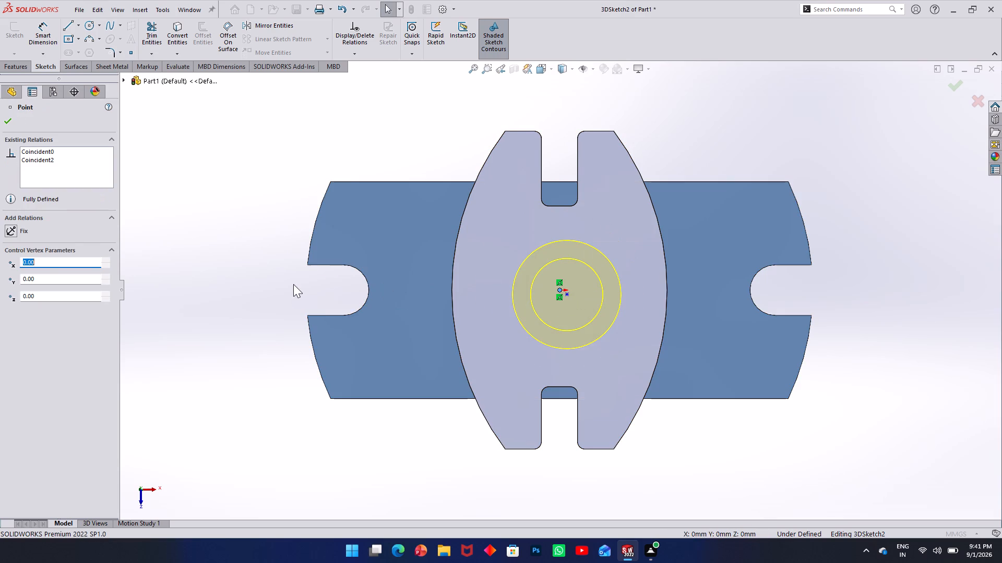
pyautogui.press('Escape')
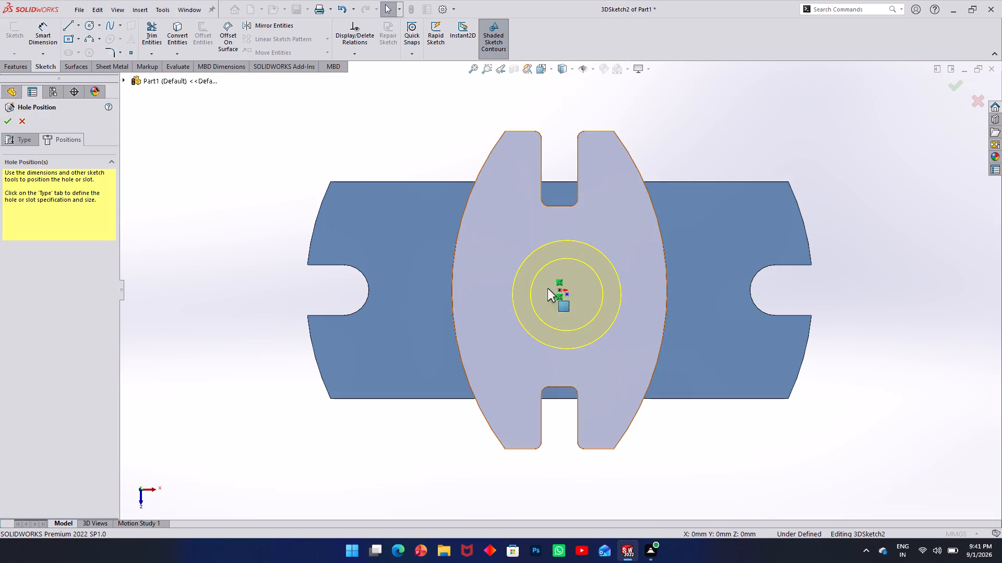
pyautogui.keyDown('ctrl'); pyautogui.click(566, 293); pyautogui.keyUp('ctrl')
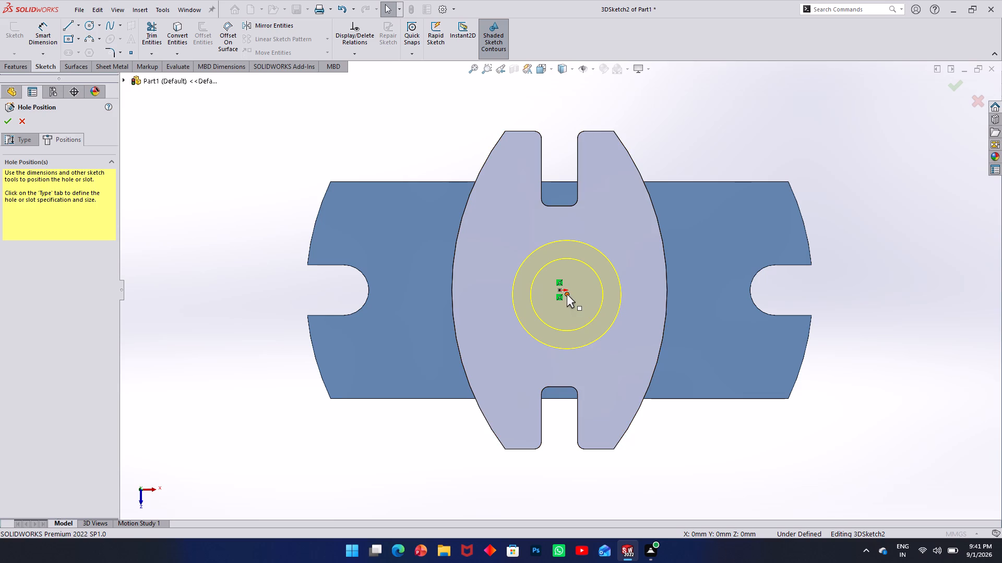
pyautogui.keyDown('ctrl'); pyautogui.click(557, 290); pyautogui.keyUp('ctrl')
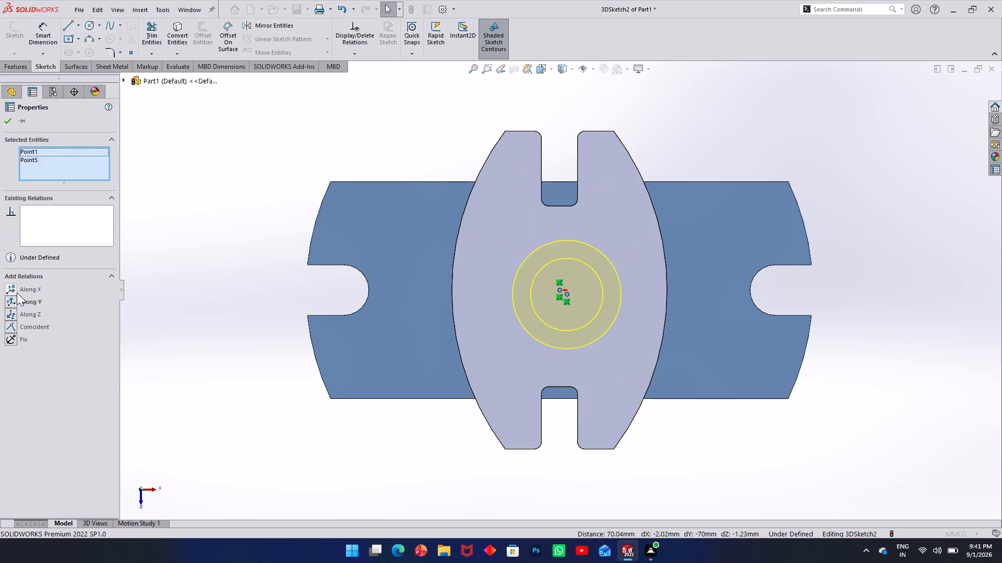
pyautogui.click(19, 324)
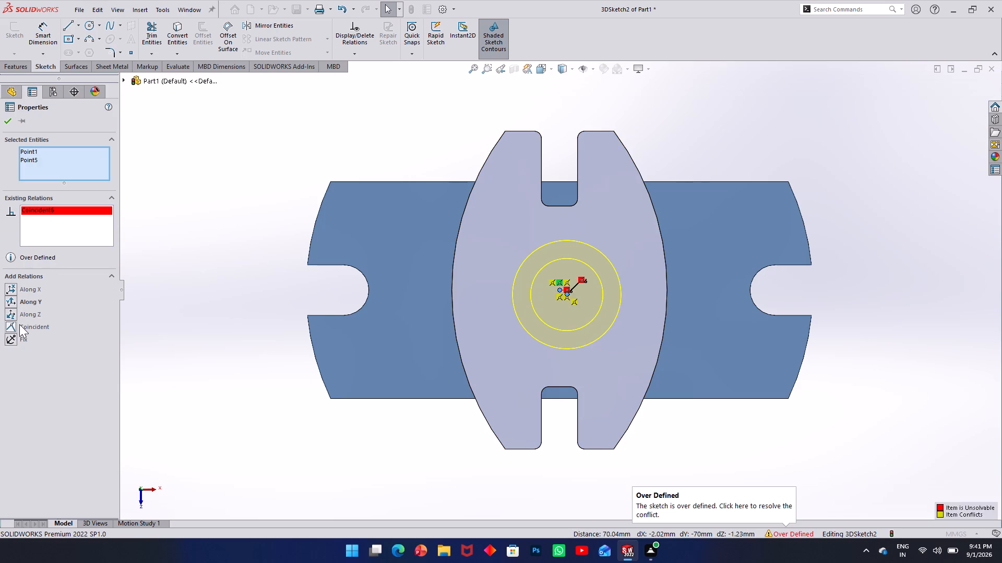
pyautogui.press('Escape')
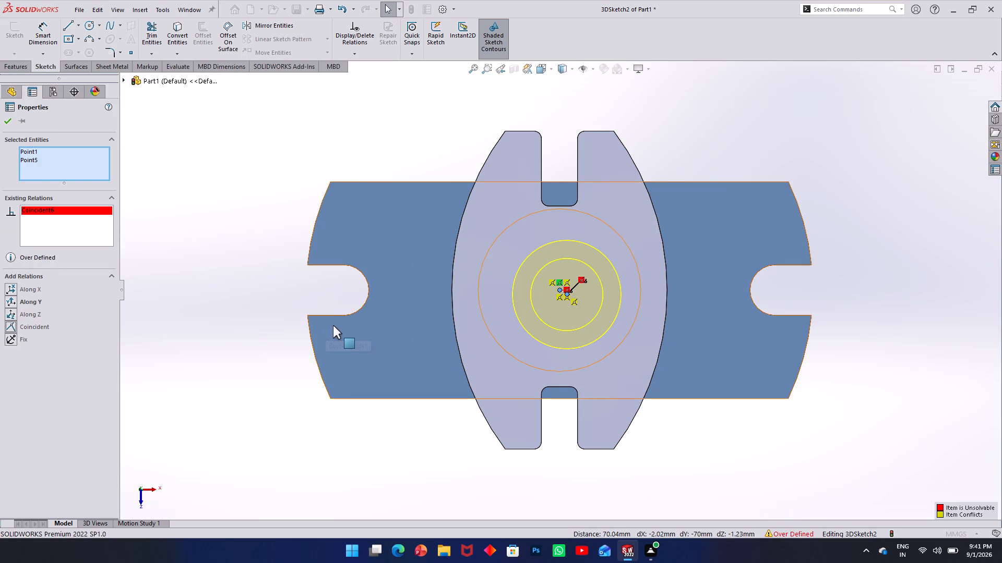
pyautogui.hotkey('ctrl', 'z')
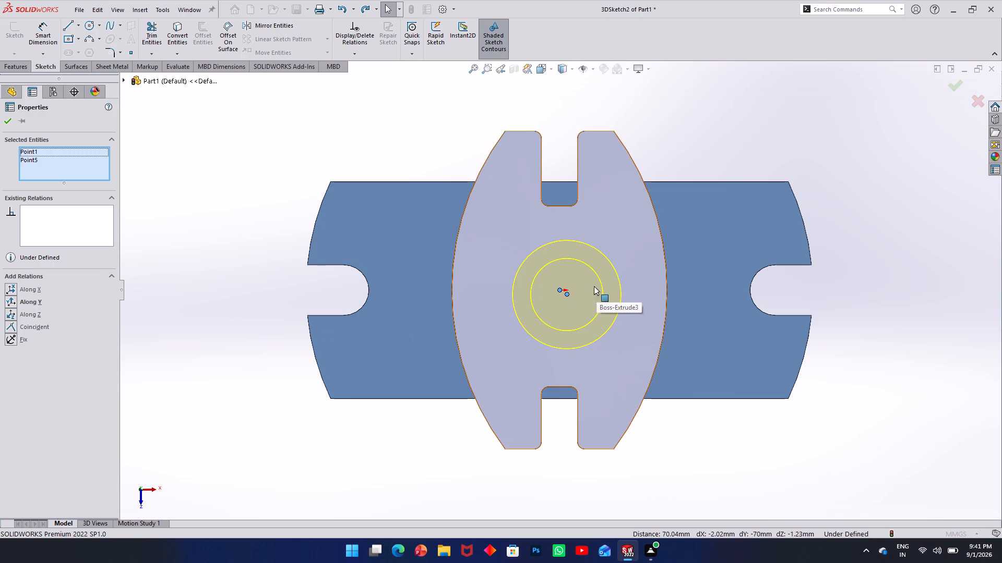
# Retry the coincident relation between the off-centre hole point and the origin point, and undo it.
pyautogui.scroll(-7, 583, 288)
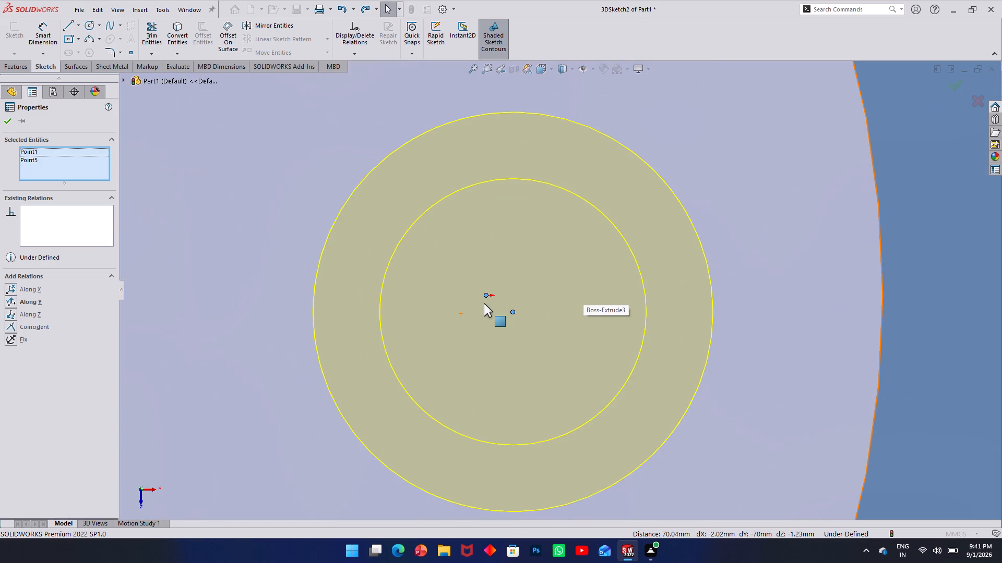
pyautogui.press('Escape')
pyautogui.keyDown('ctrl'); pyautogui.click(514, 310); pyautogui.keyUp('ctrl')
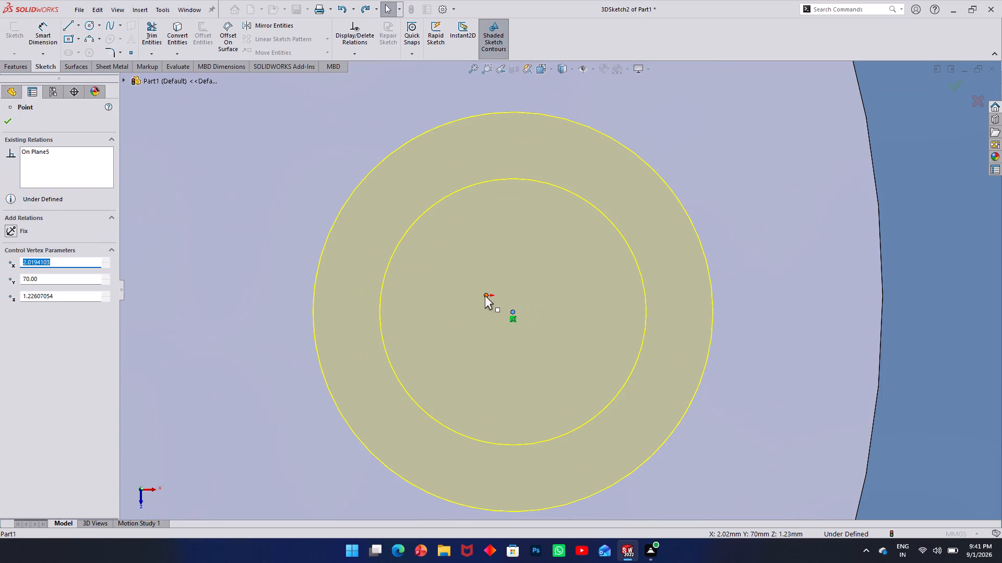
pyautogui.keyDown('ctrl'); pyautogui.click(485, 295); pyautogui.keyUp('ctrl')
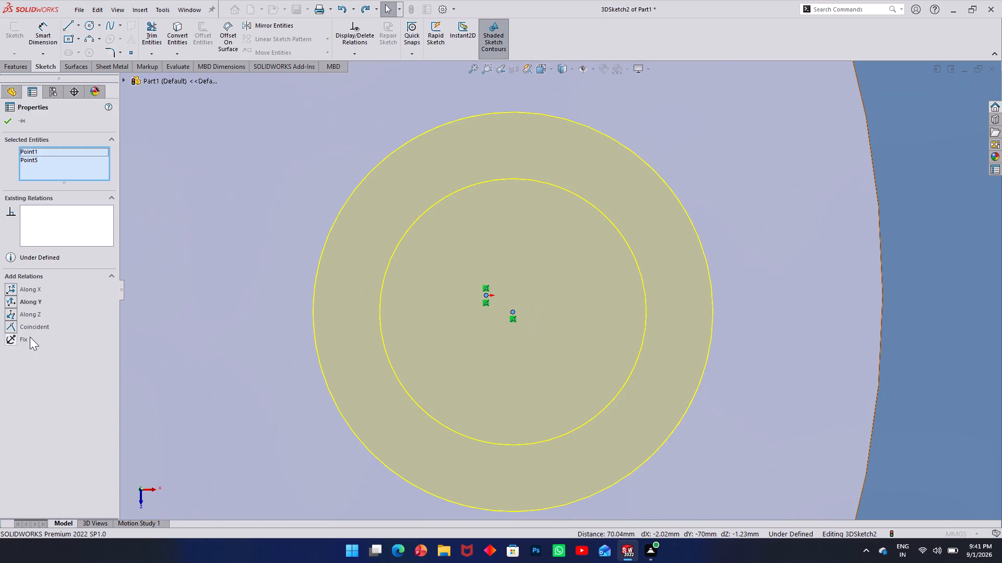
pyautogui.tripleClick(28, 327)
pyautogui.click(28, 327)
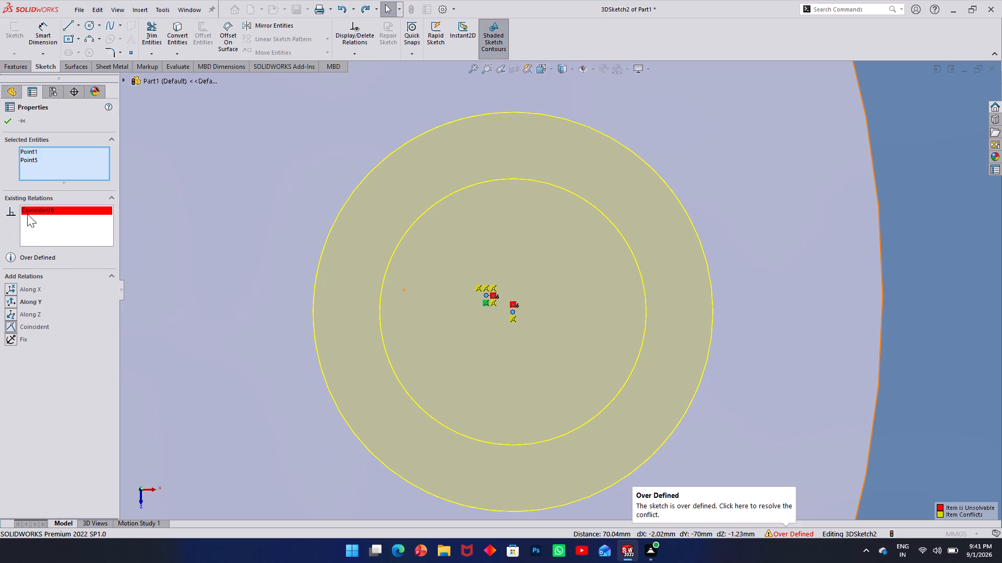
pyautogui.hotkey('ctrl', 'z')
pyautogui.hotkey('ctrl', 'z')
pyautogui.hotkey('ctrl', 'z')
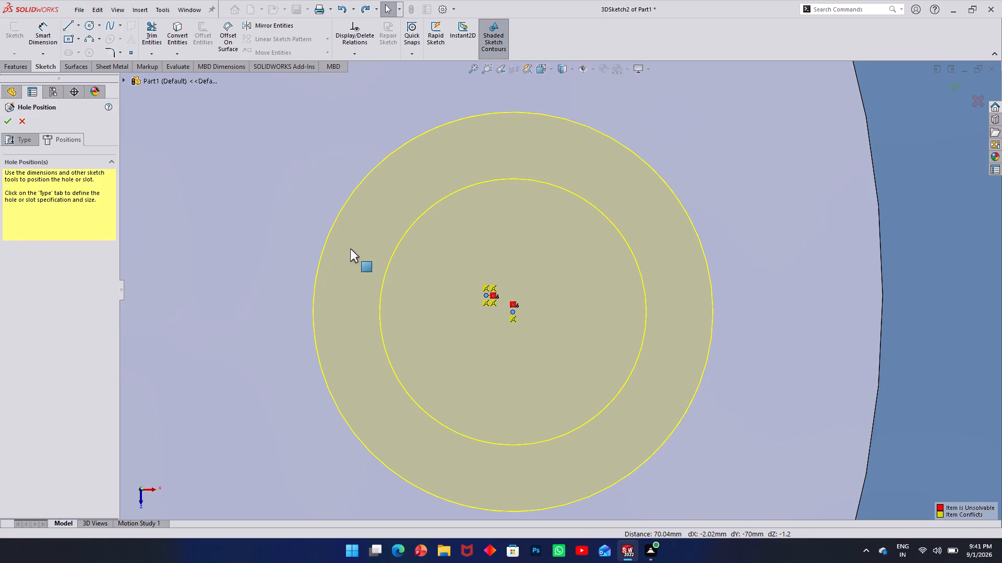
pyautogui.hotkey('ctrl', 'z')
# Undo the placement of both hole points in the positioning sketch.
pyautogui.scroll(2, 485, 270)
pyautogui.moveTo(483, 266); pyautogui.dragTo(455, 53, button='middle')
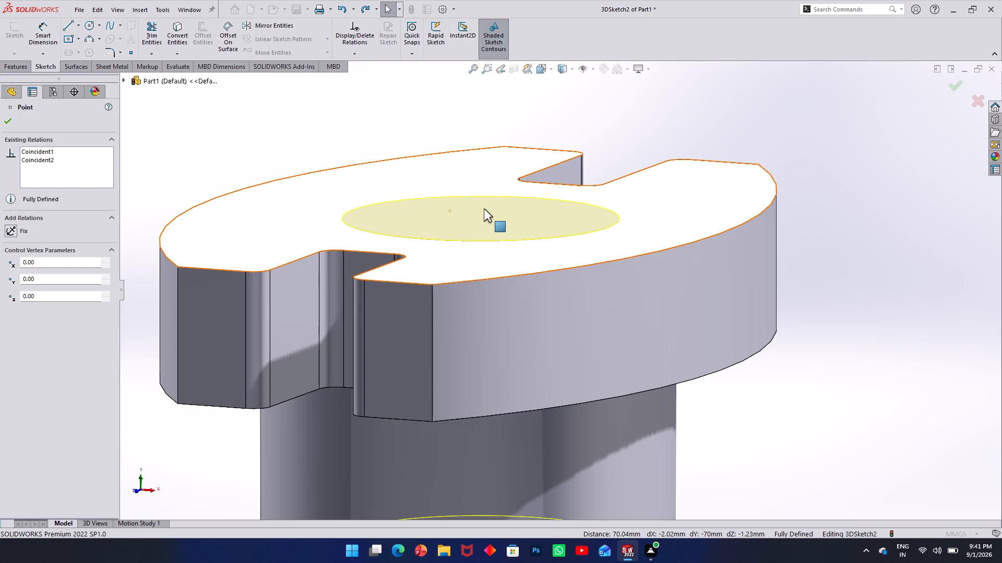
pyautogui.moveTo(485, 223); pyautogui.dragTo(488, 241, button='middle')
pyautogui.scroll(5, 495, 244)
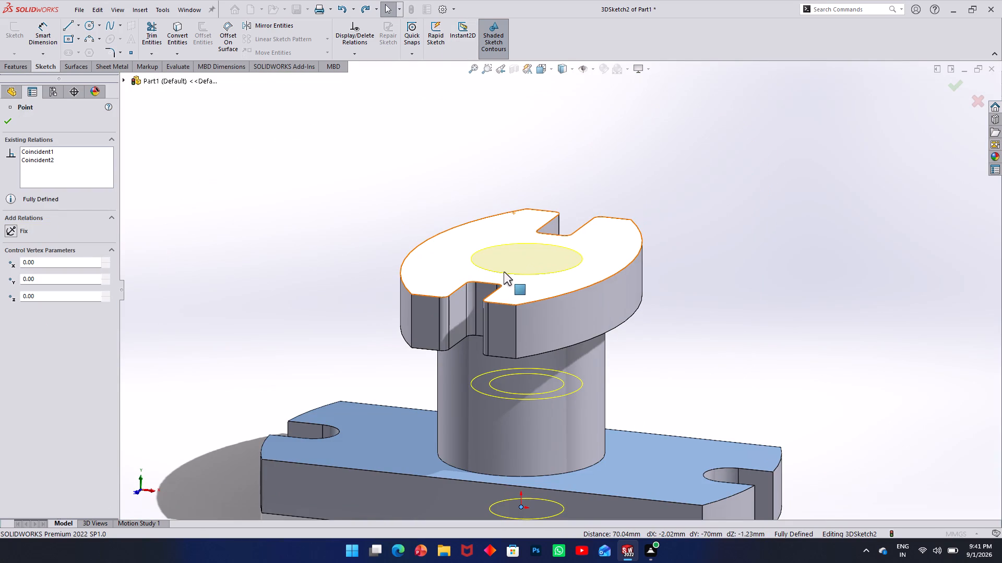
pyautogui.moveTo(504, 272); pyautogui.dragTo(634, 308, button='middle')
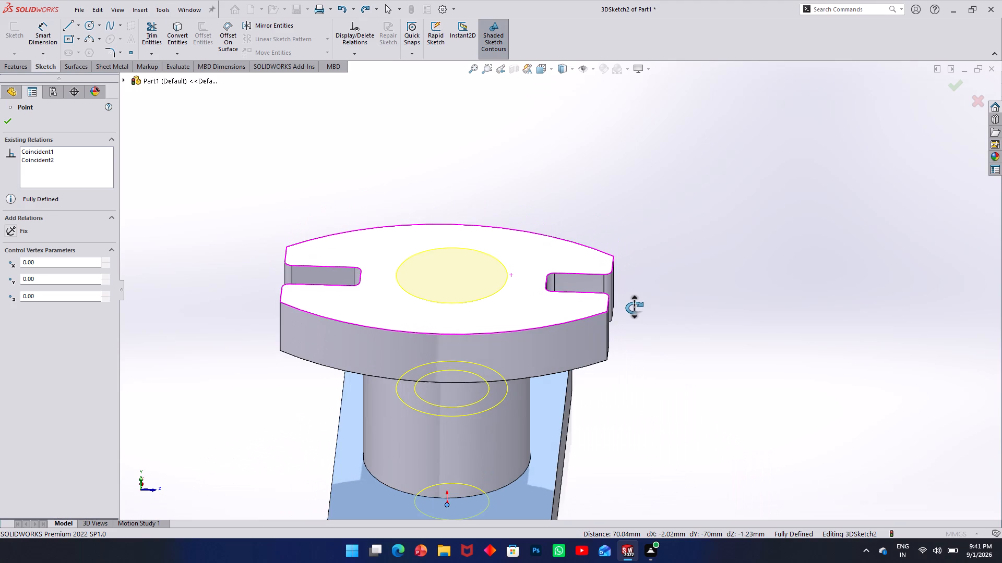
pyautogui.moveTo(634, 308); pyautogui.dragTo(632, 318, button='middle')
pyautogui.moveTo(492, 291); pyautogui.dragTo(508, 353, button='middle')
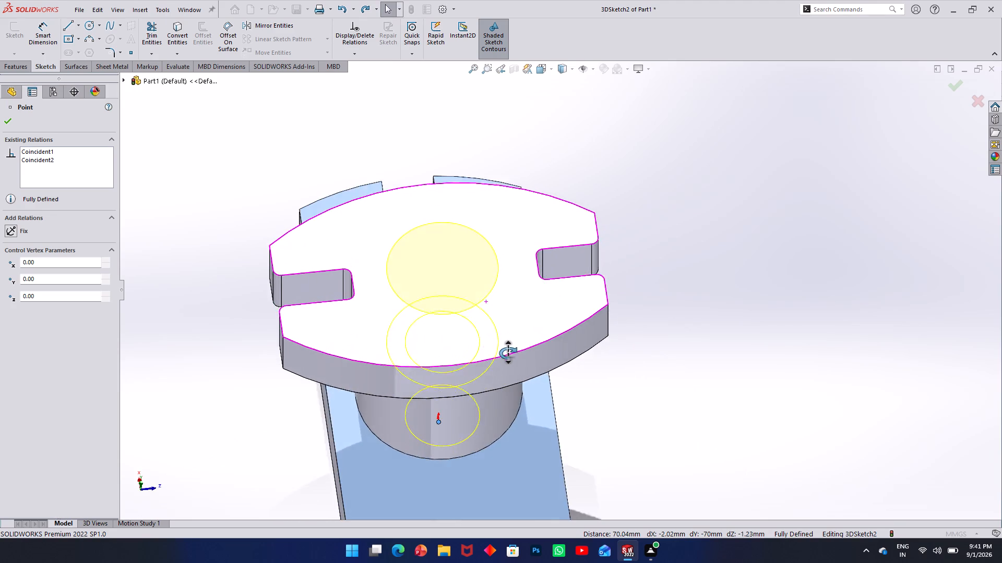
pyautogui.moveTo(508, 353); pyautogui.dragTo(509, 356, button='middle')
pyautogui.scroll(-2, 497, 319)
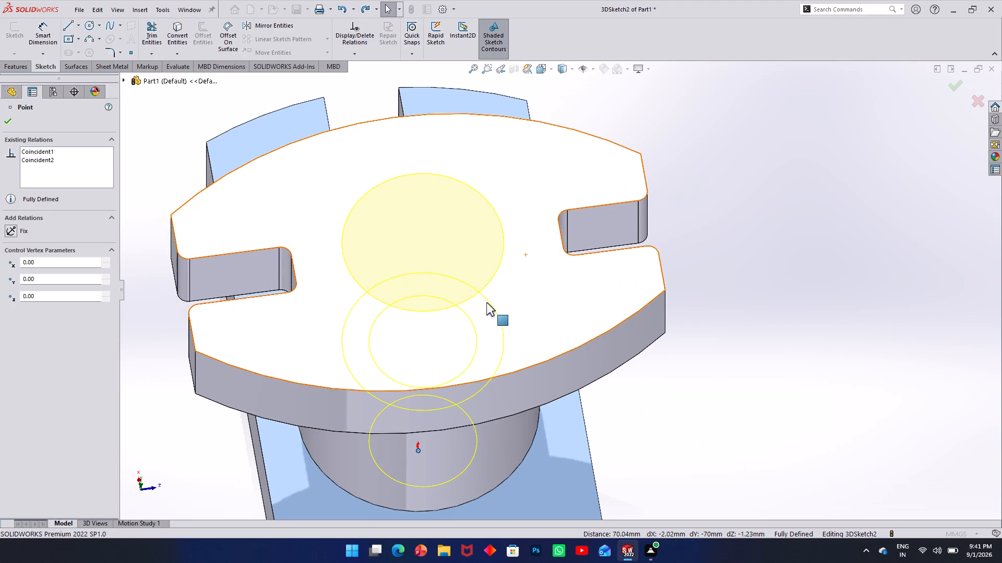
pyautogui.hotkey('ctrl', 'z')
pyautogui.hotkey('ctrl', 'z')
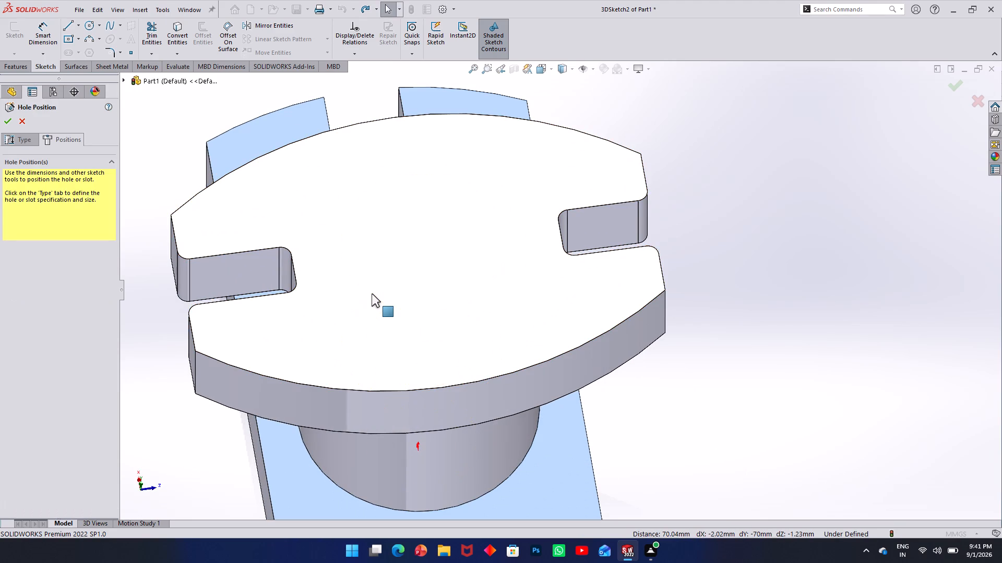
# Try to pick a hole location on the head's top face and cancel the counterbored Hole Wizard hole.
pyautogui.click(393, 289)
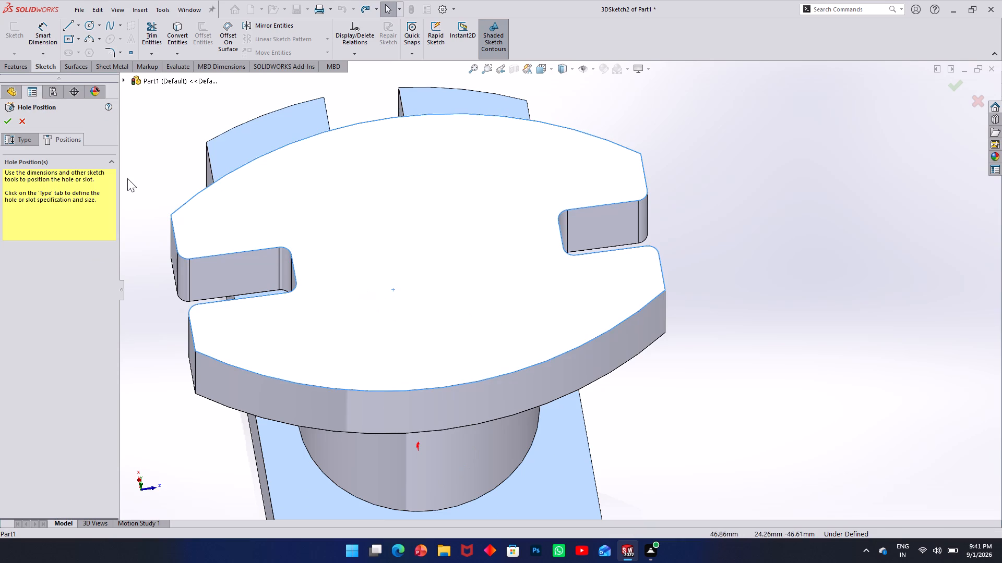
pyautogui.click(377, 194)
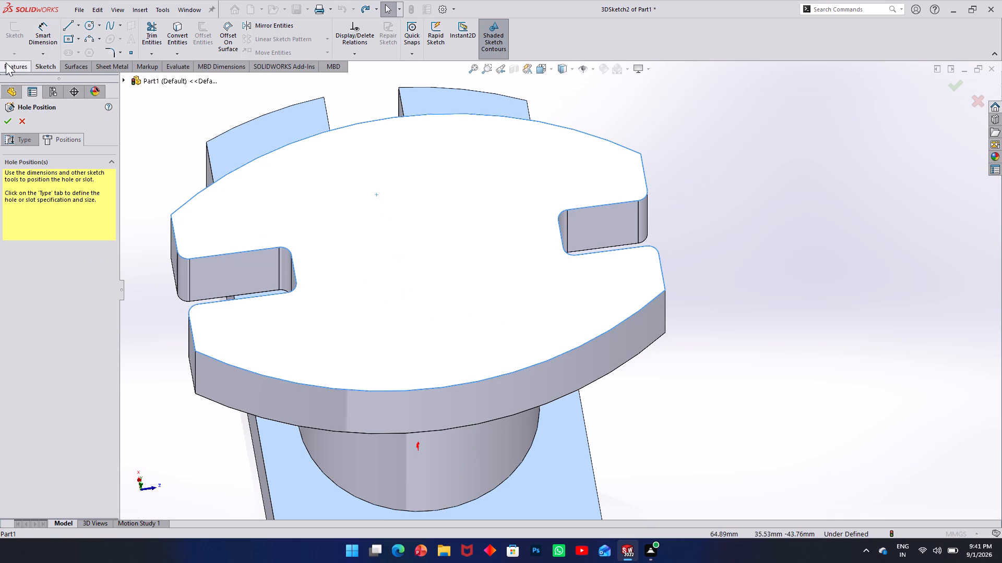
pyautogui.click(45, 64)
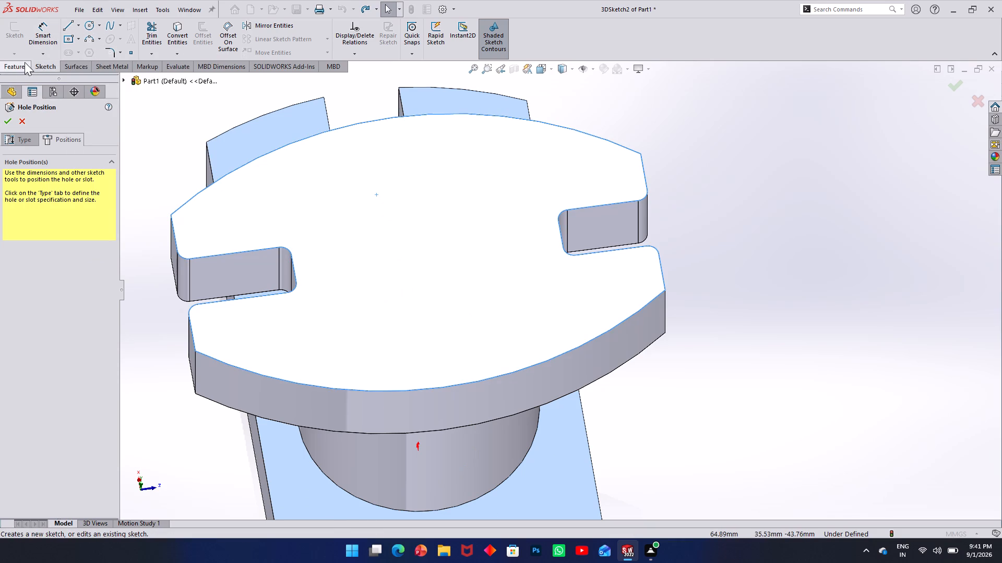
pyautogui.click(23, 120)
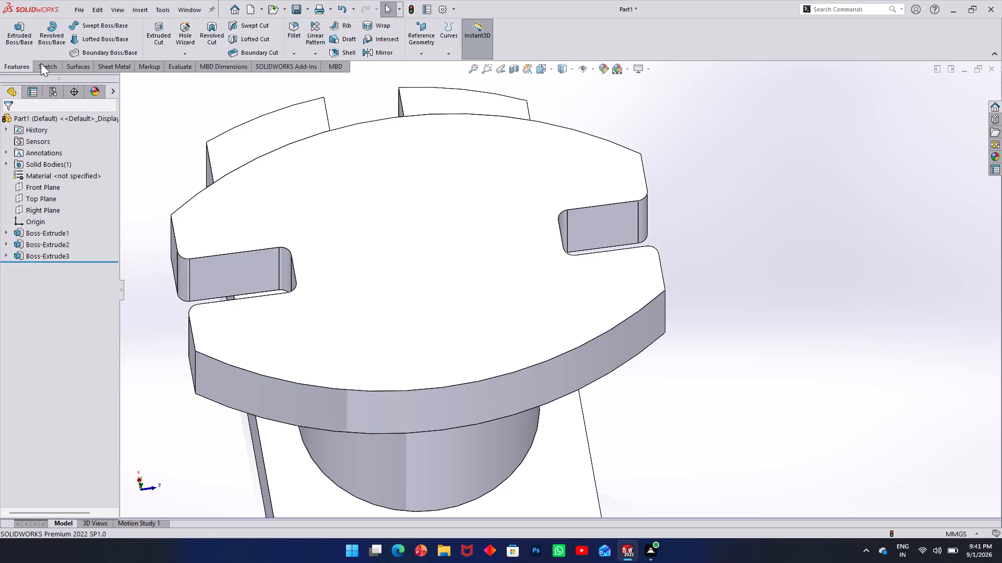
# Start a sketch on the head's top face and draw a circle about 29 mm in diameter centred on the origin.
pyautogui.click(50, 69)
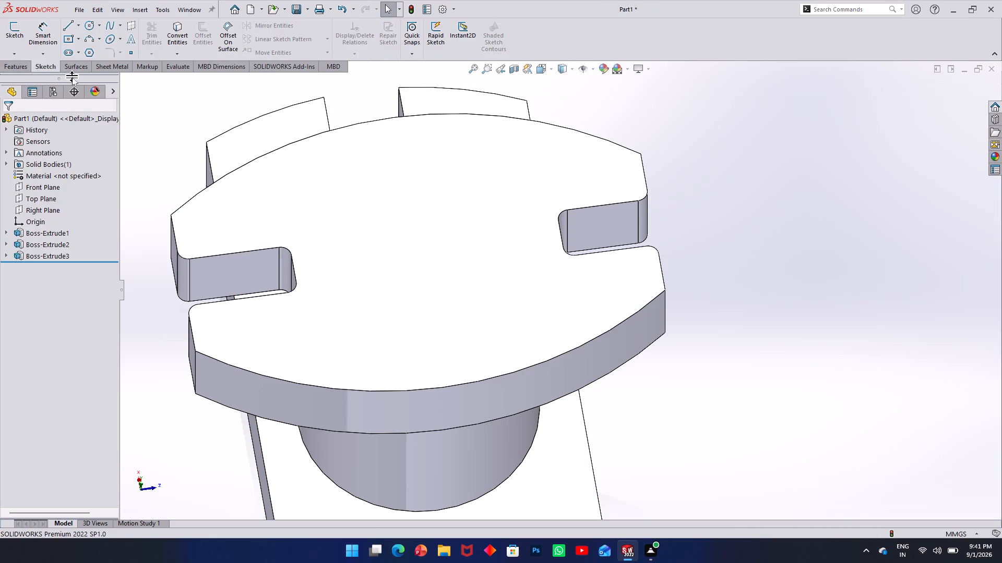
pyautogui.click(374, 240)
pyautogui.click(20, 64)
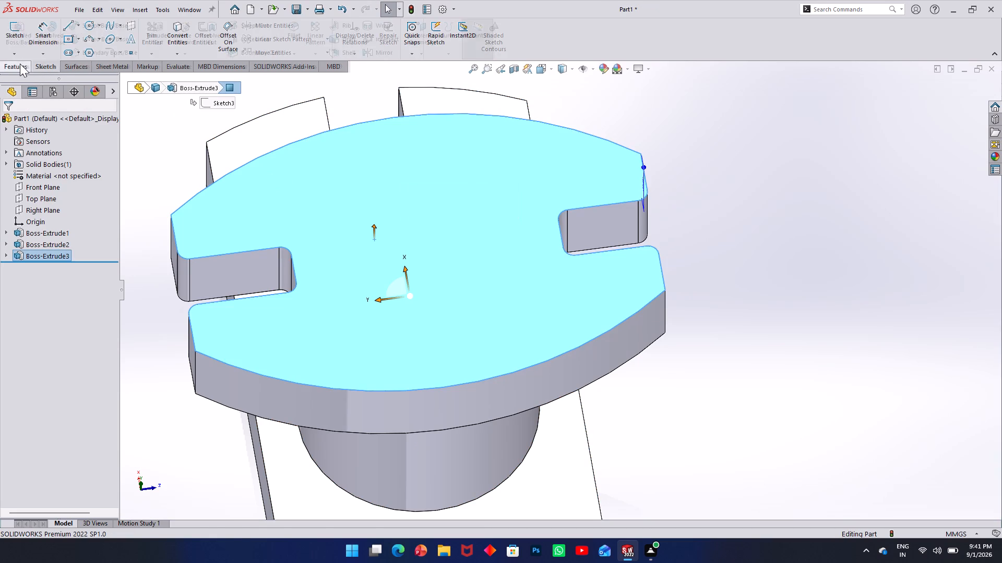
pyautogui.click(51, 68)
pyautogui.click(19, 37)
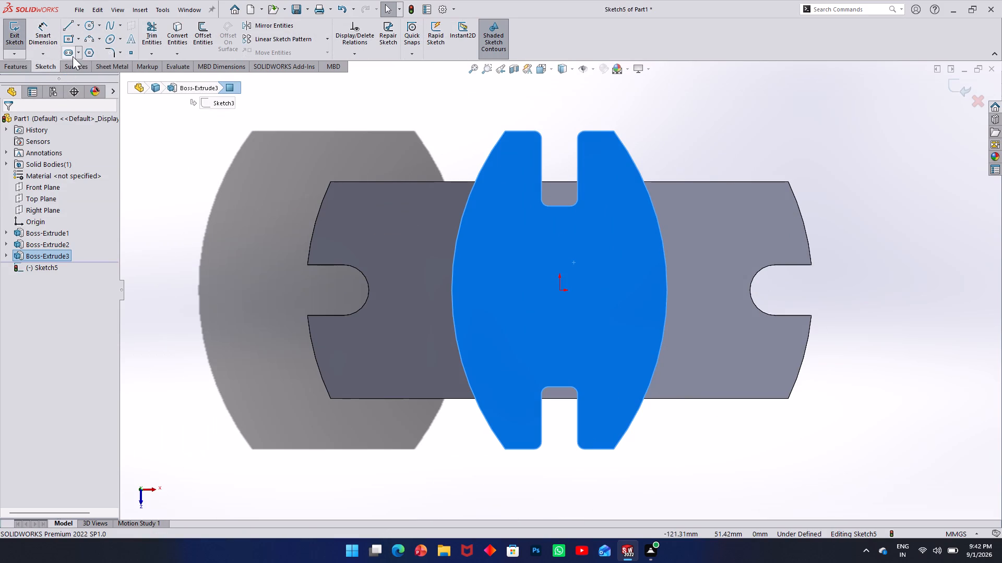
pyautogui.click(91, 27)
pyautogui.click(560, 290)
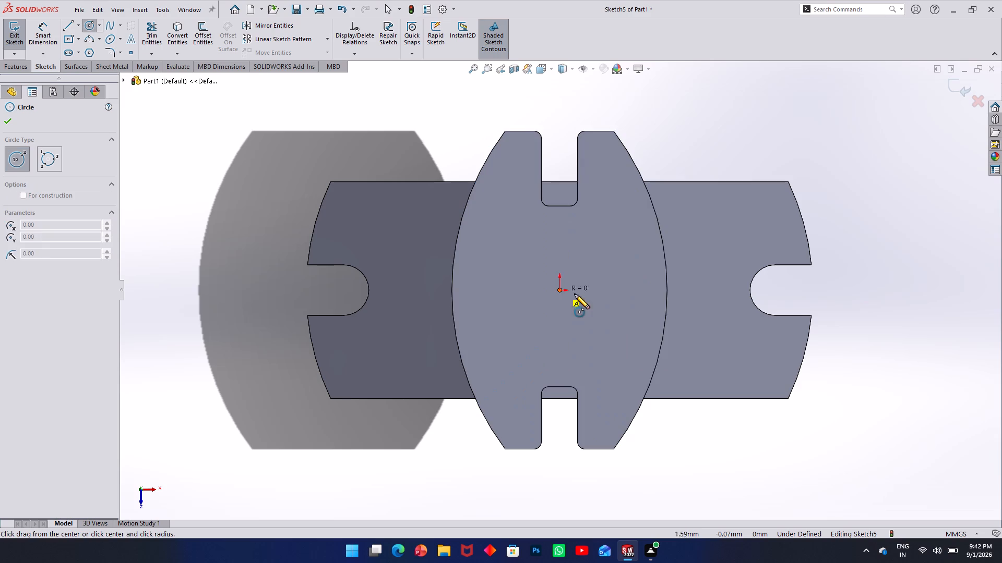
pyautogui.click(610, 308)
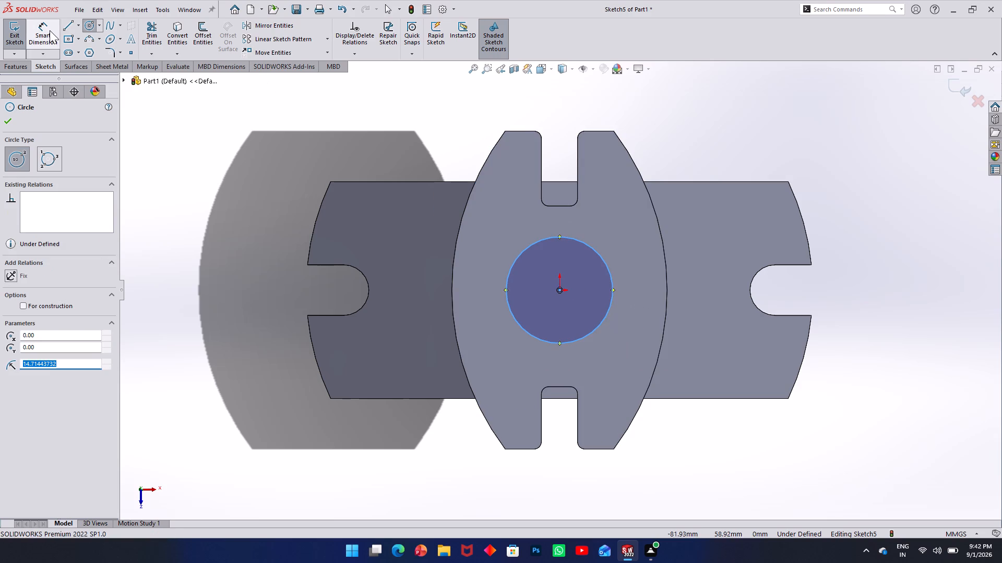
# Dimension the circle's diameter to 30 mm and exit the sketch.
pyautogui.click(50, 30)
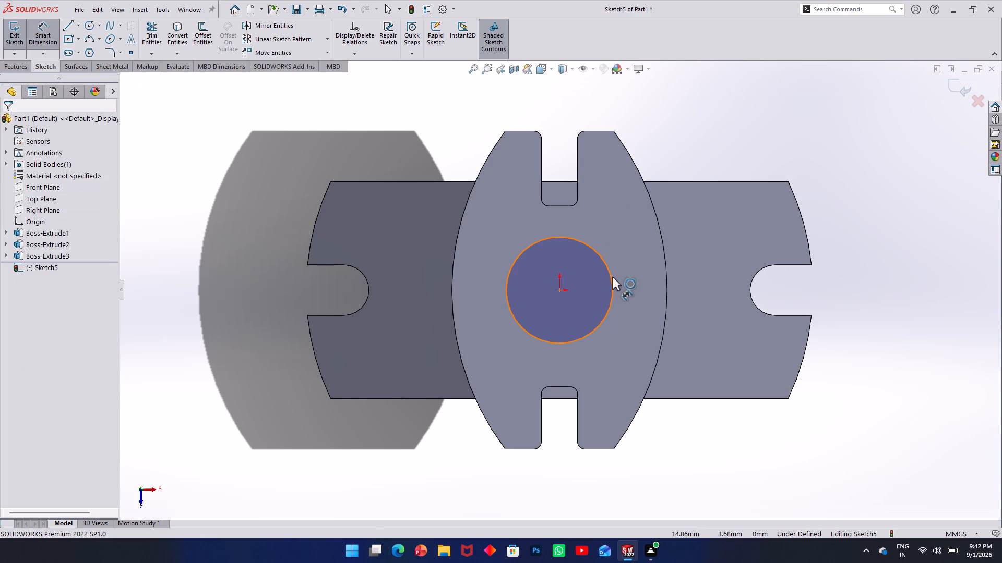
pyautogui.click(610, 278)
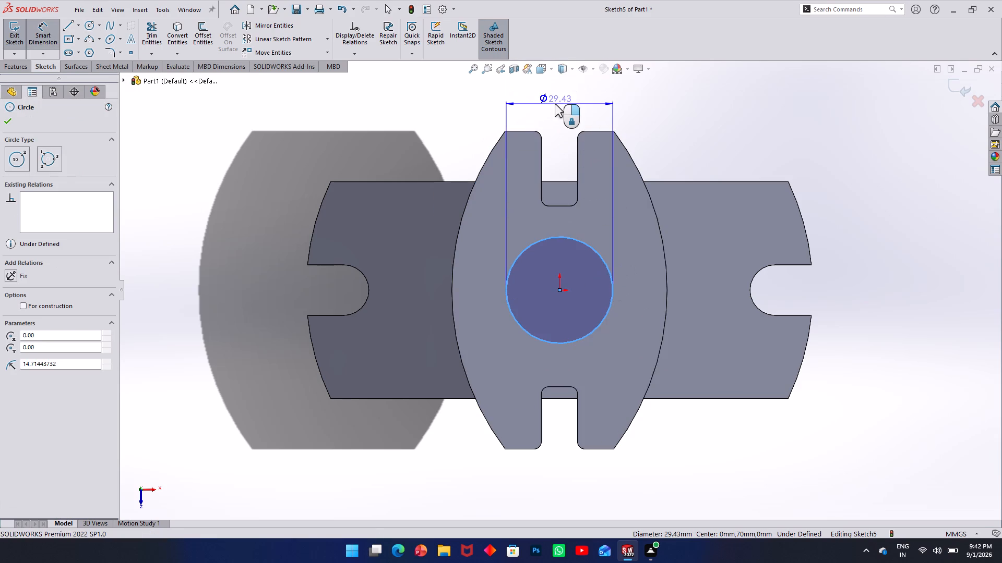
pyautogui.click(555, 104)
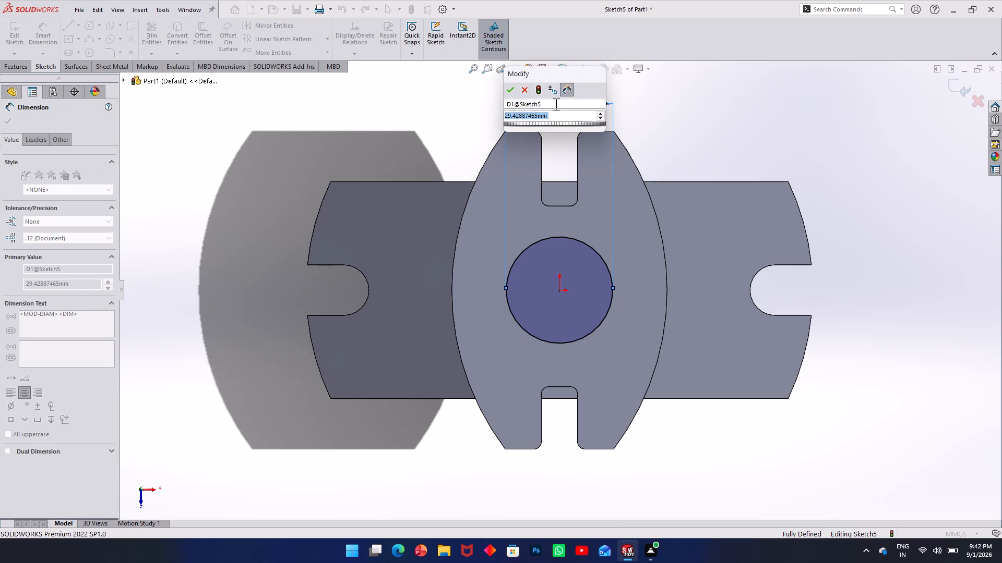
pyautogui.write('30')
pyautogui.press('Return')
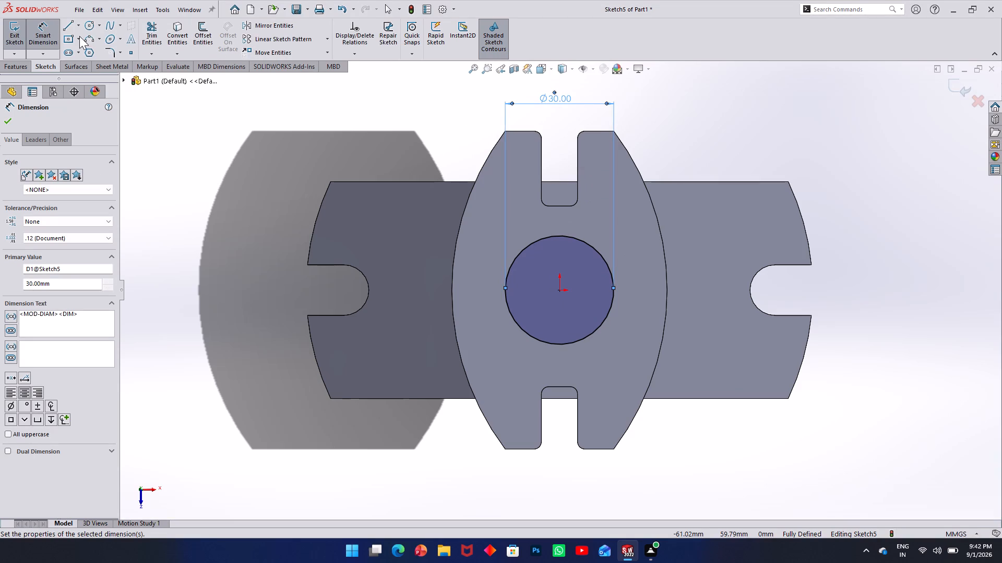
pyautogui.click(11, 121)
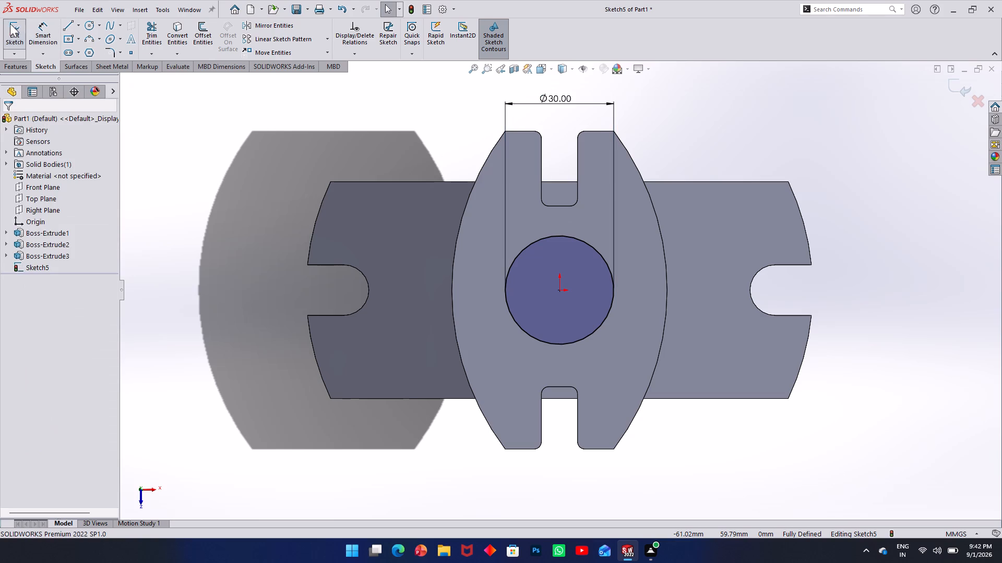
pyautogui.click(20, 34)
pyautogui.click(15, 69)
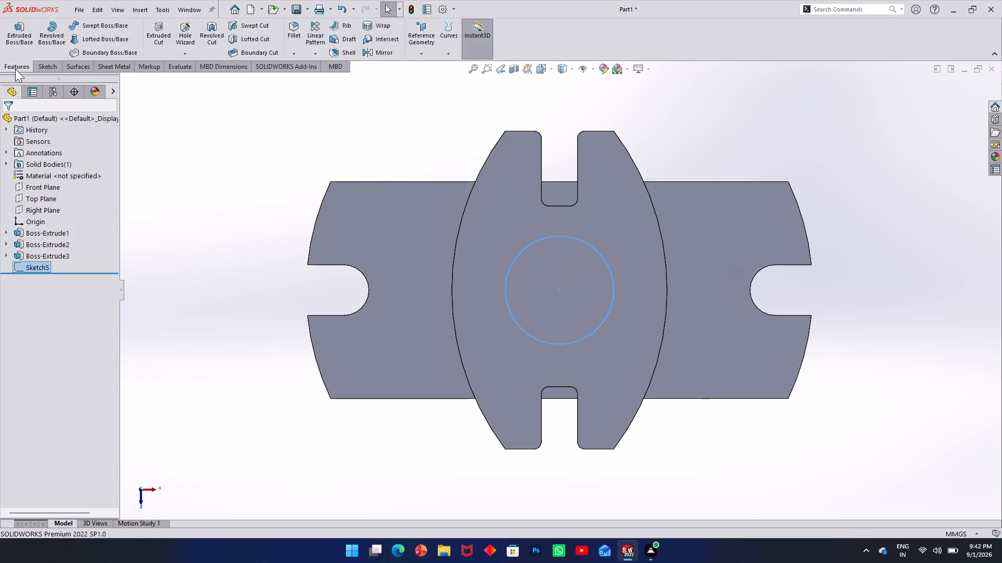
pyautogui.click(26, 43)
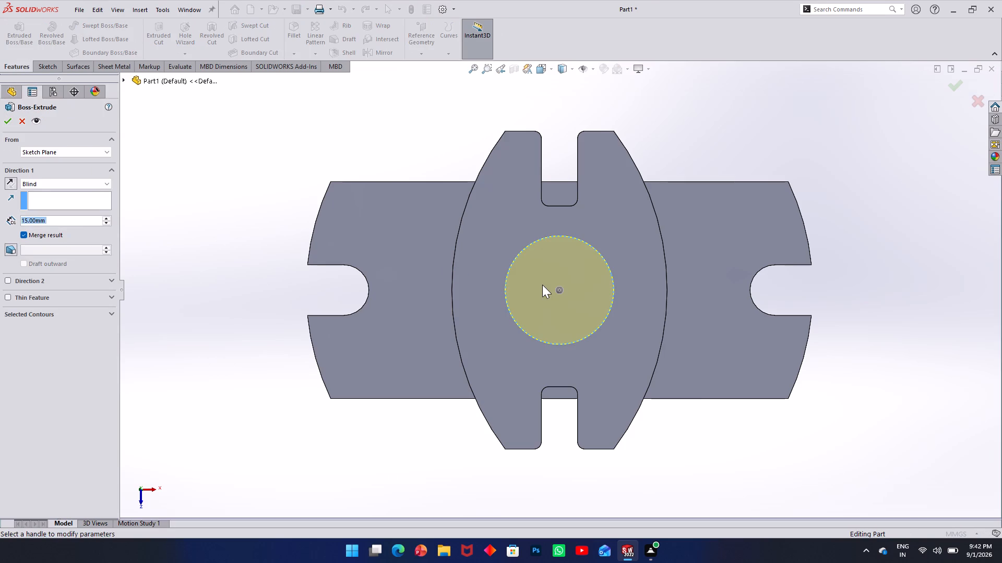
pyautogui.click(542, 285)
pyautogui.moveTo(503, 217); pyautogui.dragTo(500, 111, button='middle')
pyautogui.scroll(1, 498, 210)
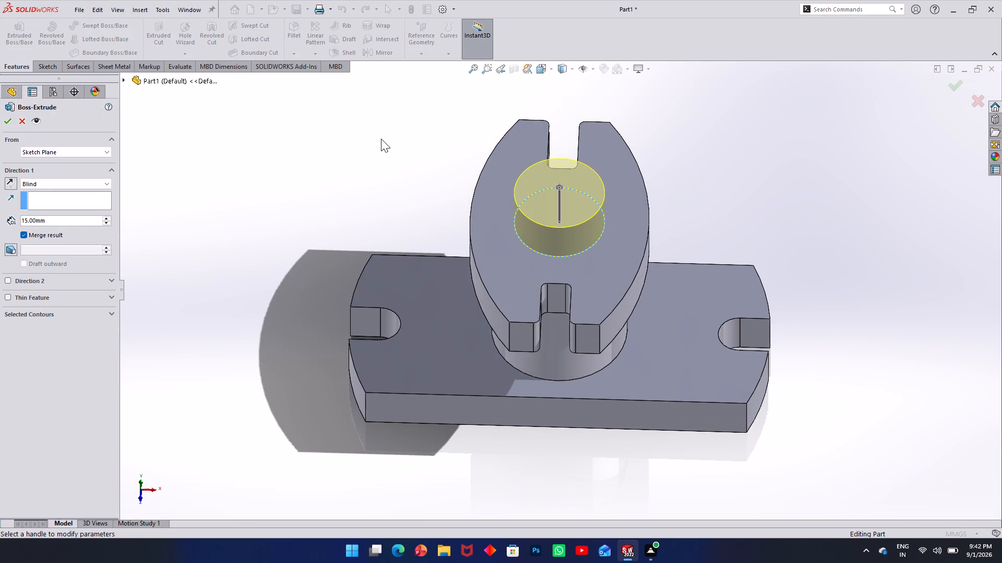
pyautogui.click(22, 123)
# Cut-extrude the 30 mm circle on the head's top face to a blind depth of 35 mm.
pyautogui.click(163, 34)
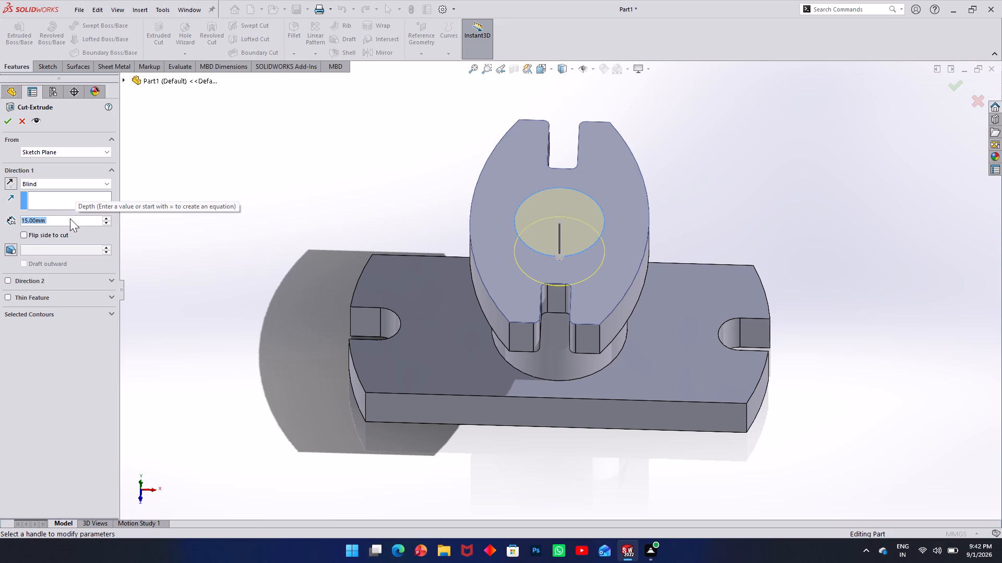
pyautogui.write('35')
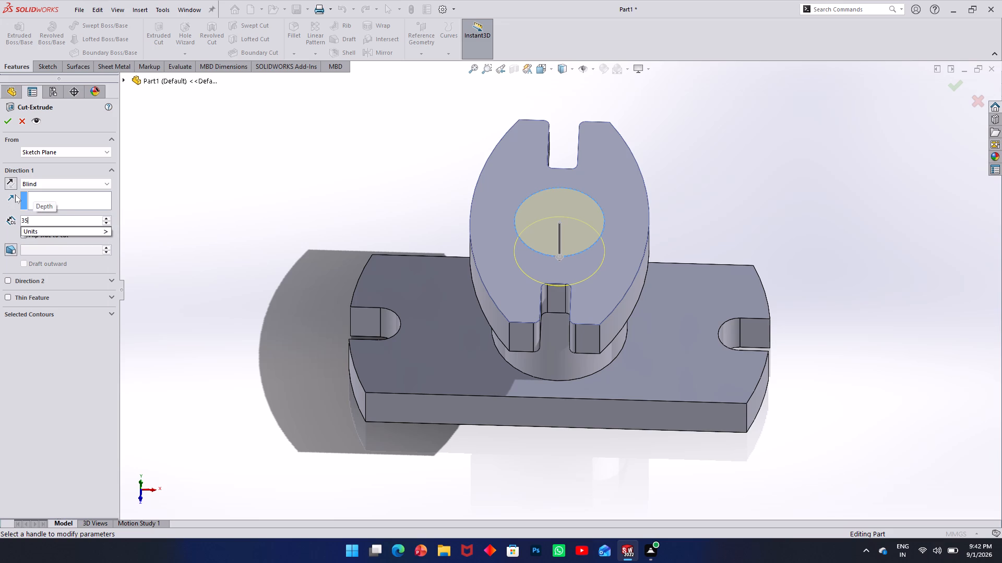
pyautogui.click(7, 120)
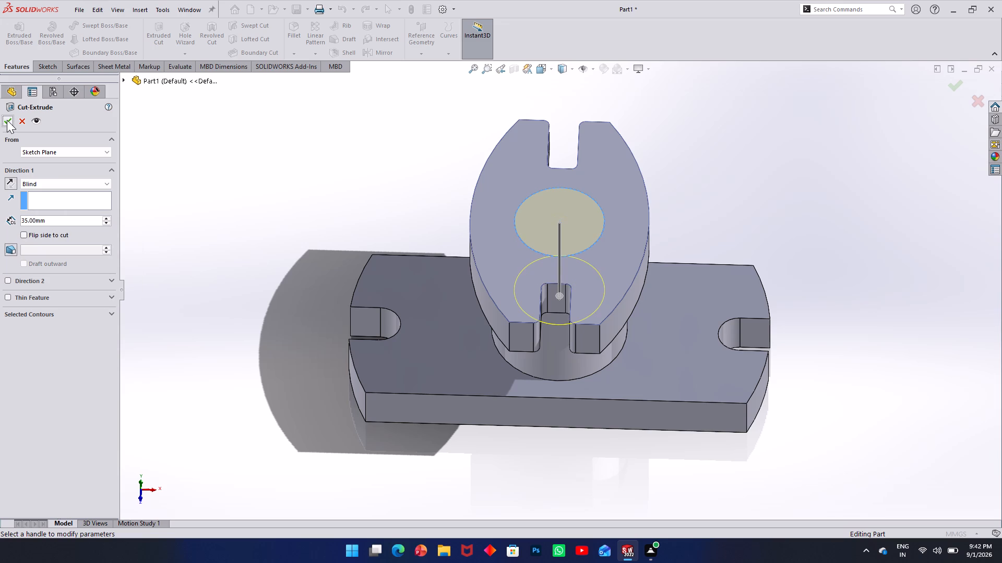
pyautogui.moveTo(374, 220); pyautogui.dragTo(390, 312, button='middle')
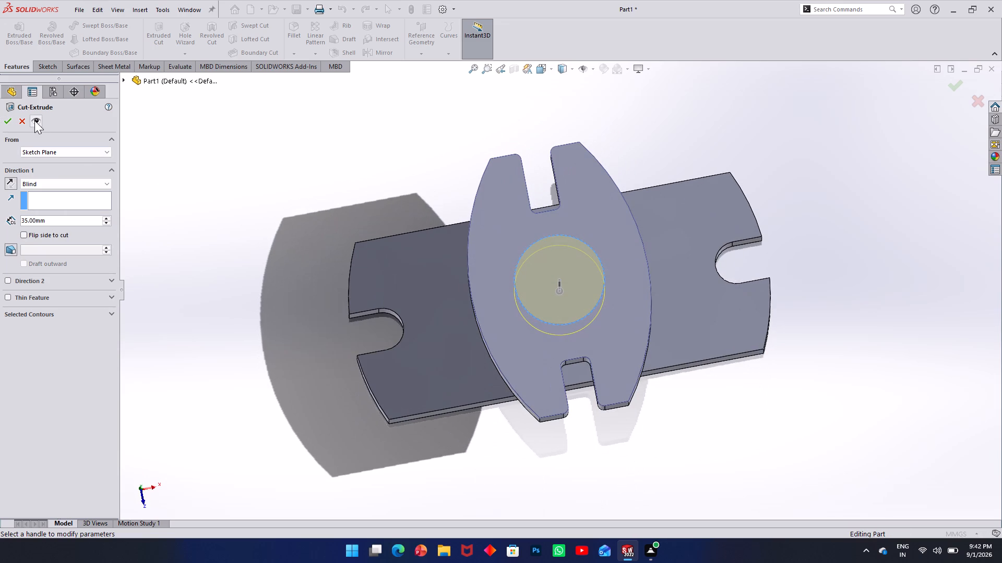
pyautogui.click(10, 117)
pyautogui.click(225, 166)
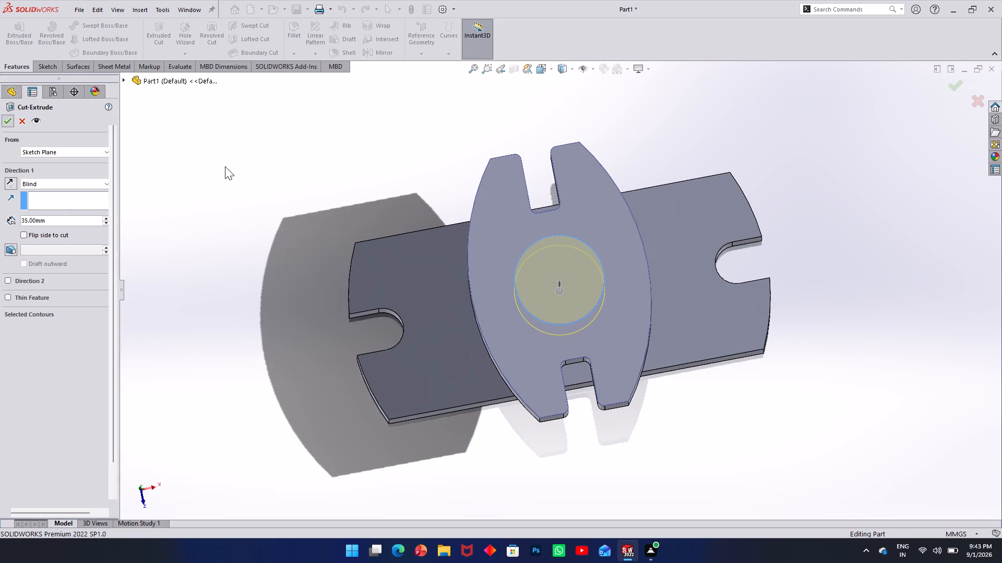
# Start a sketch on the floor of the 30 mm bore and draw a circle about 18 mm in diameter centred on the origin.
pyautogui.click(540, 268)
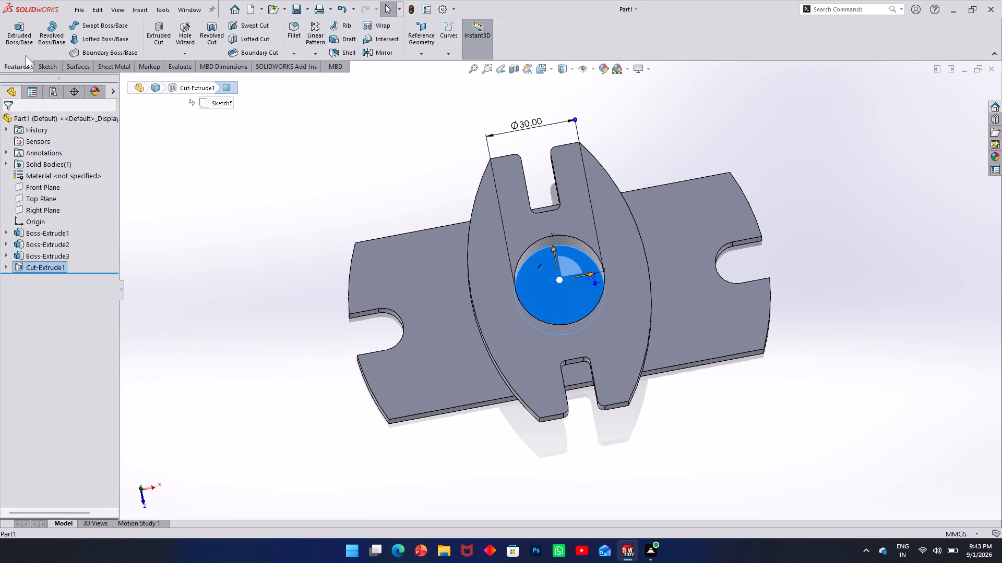
pyautogui.click(44, 68)
pyautogui.click(11, 40)
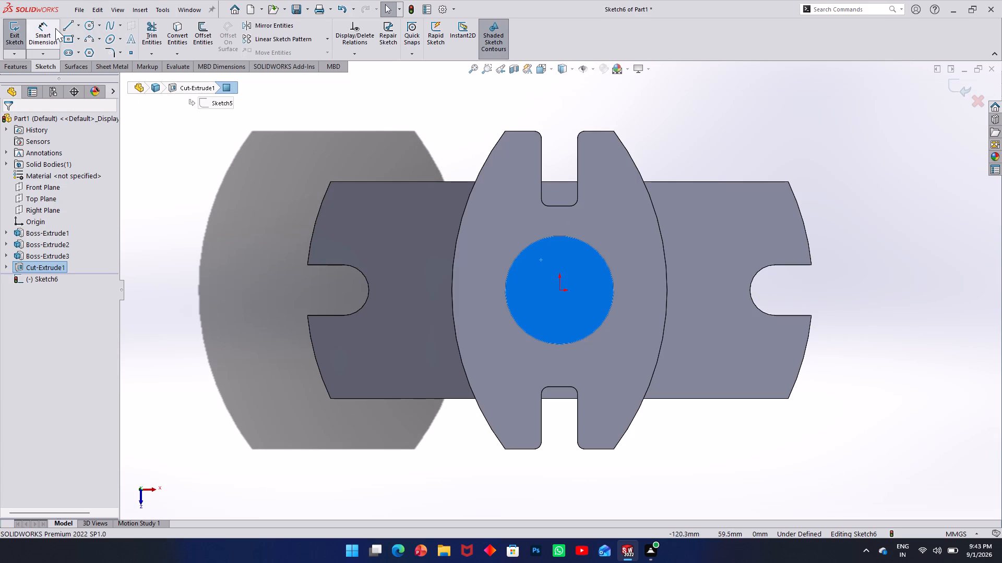
pyautogui.click(87, 25)
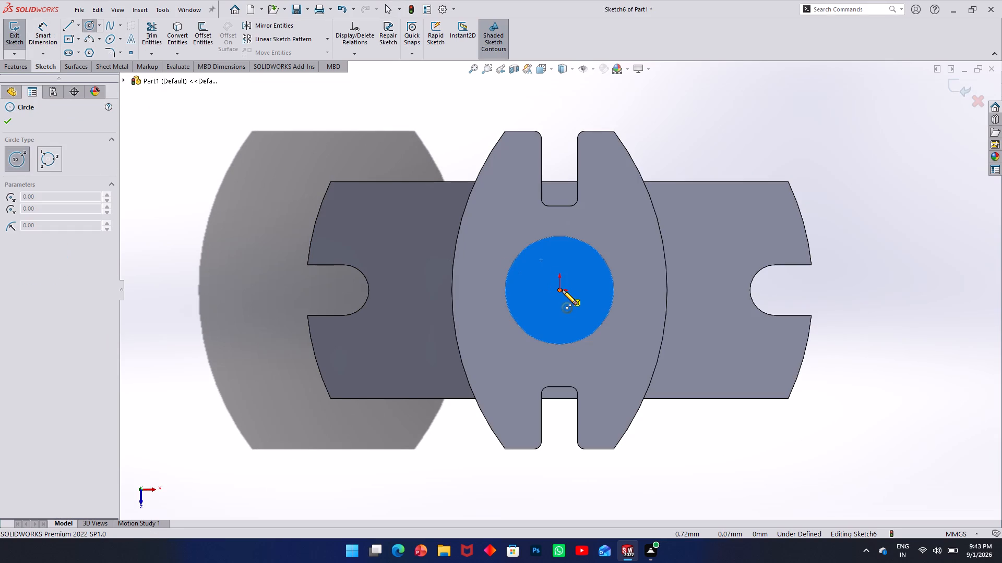
pyautogui.click(562, 290)
pyautogui.click(586, 309)
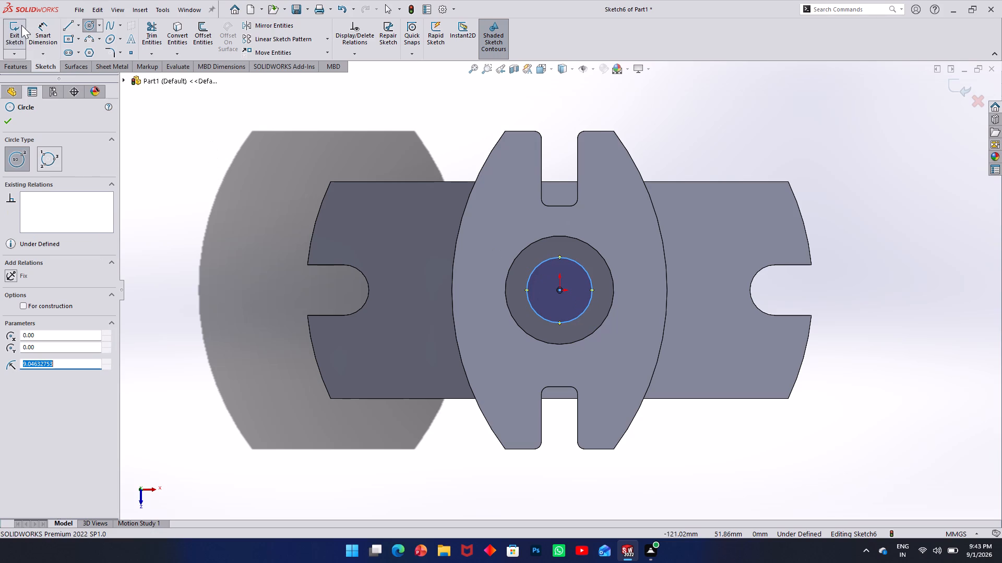
# Dimension the new circle's diameter to 20 mm and exit the sketch.
pyautogui.click(44, 34)
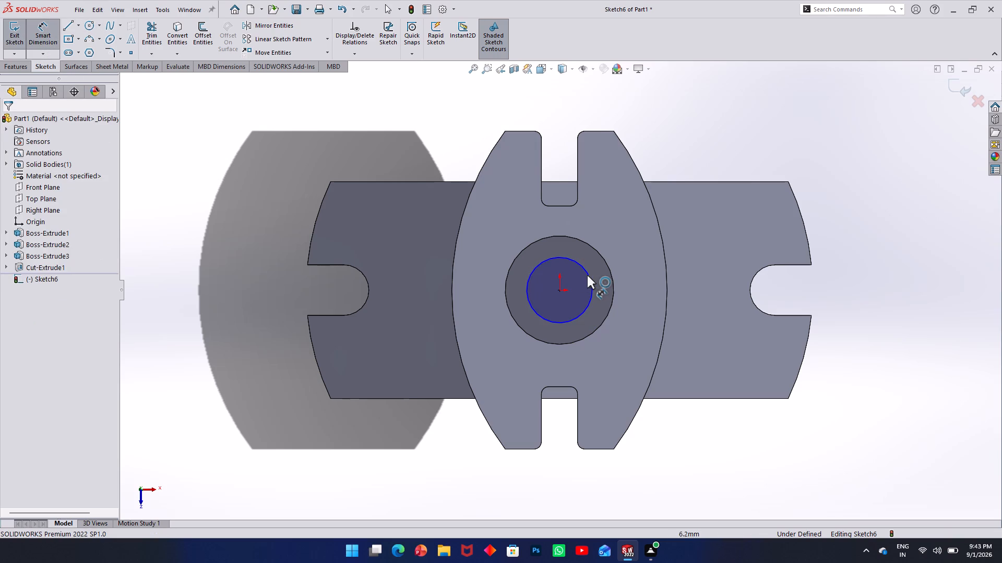
pyautogui.click(587, 275)
pyautogui.click(556, 97)
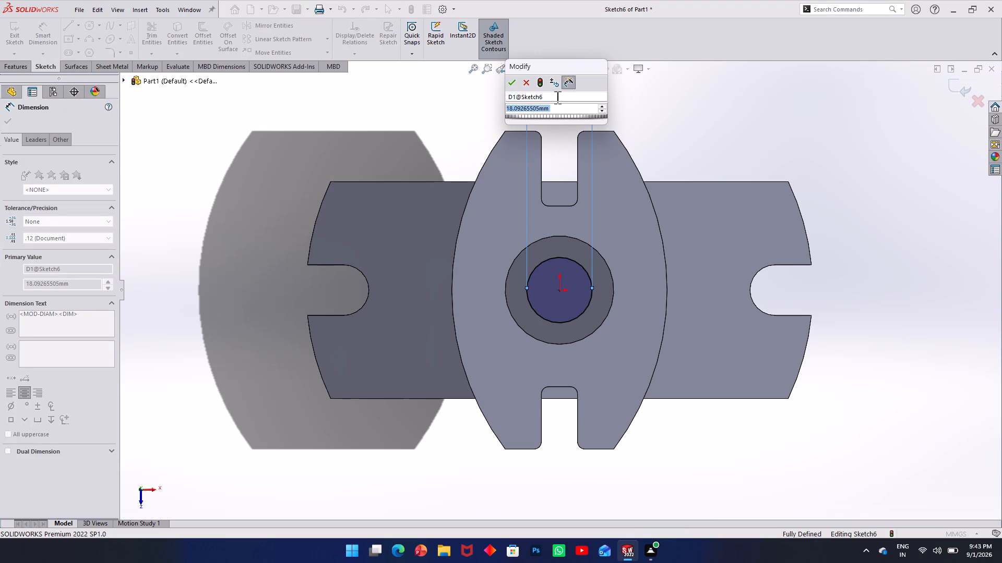
pyautogui.write('20')
pyautogui.press('Return')
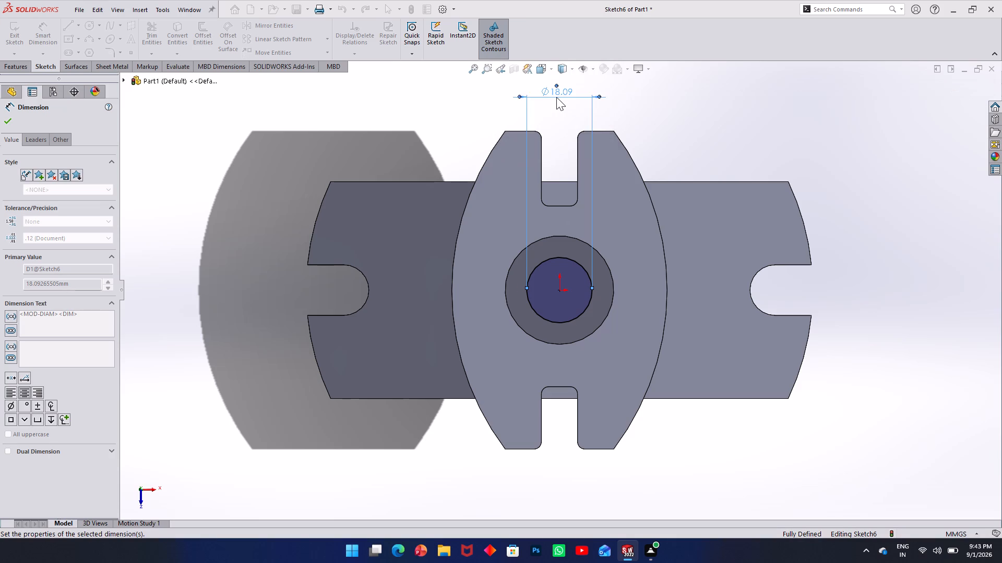
pyautogui.click(17, 35)
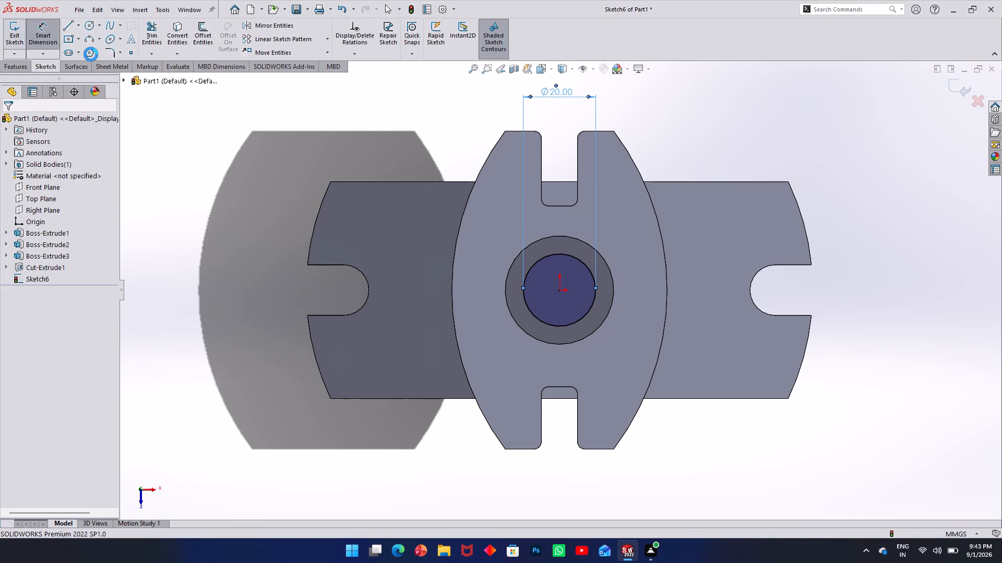
# Cut-extrude the 20 mm circle a blind 35 mm down from the bore floor through the base plate.
pyautogui.moveTo(190, 181); pyautogui.dragTo(193, 85, button='middle')
pyautogui.moveTo(389, 209); pyautogui.dragTo(389, 224, button='middle')
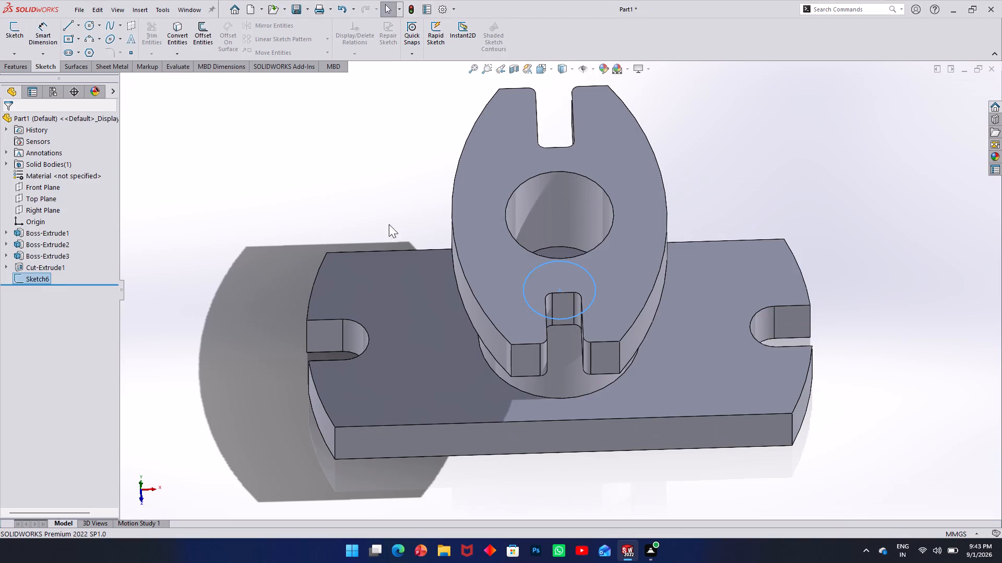
pyautogui.moveTo(389, 224); pyautogui.dragTo(384, 291, button='middle')
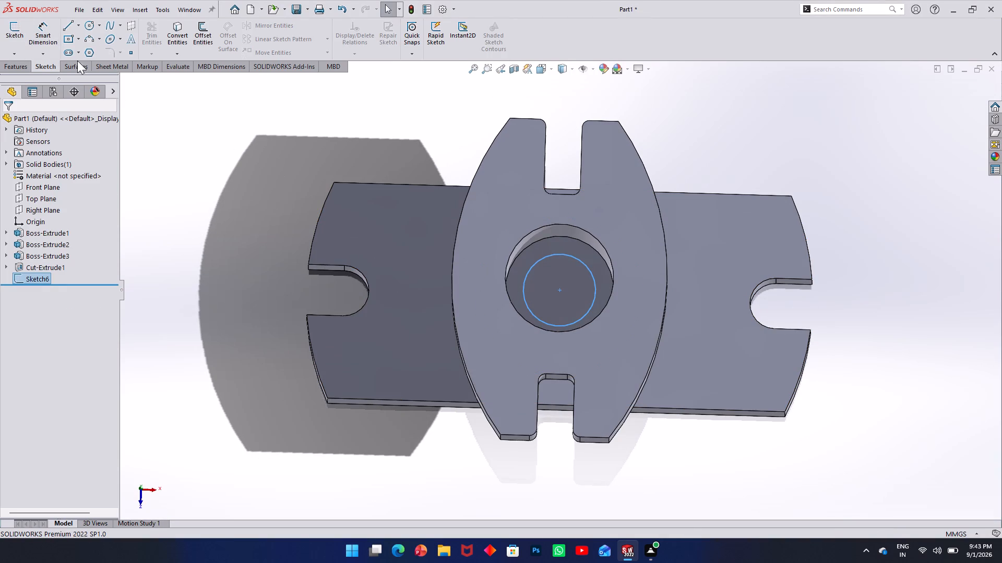
pyautogui.click(18, 67)
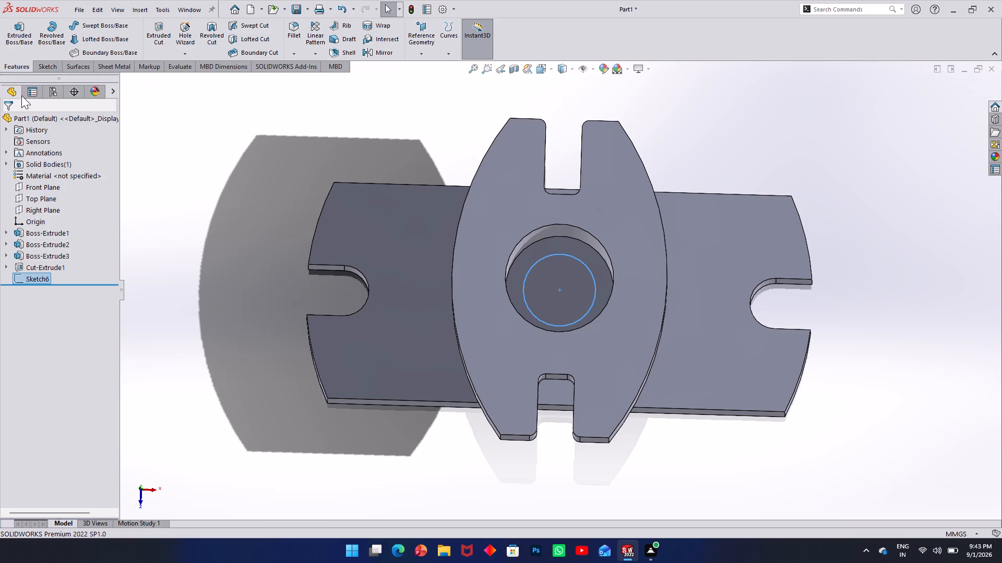
pyautogui.click(152, 40)
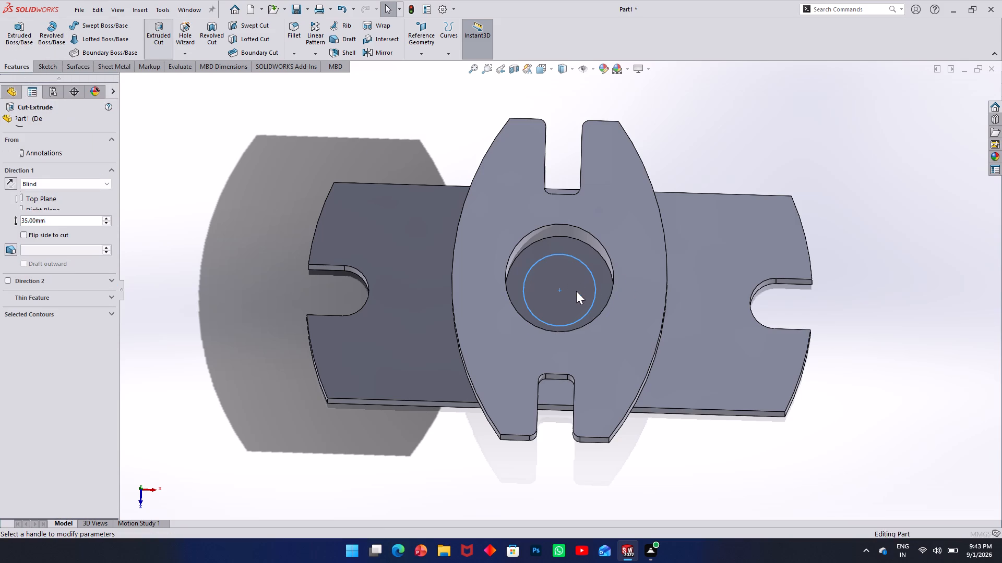
pyautogui.moveTo(475, 189); pyautogui.dragTo(482, 68, button='middle')
pyautogui.scroll(2, 478, 92)
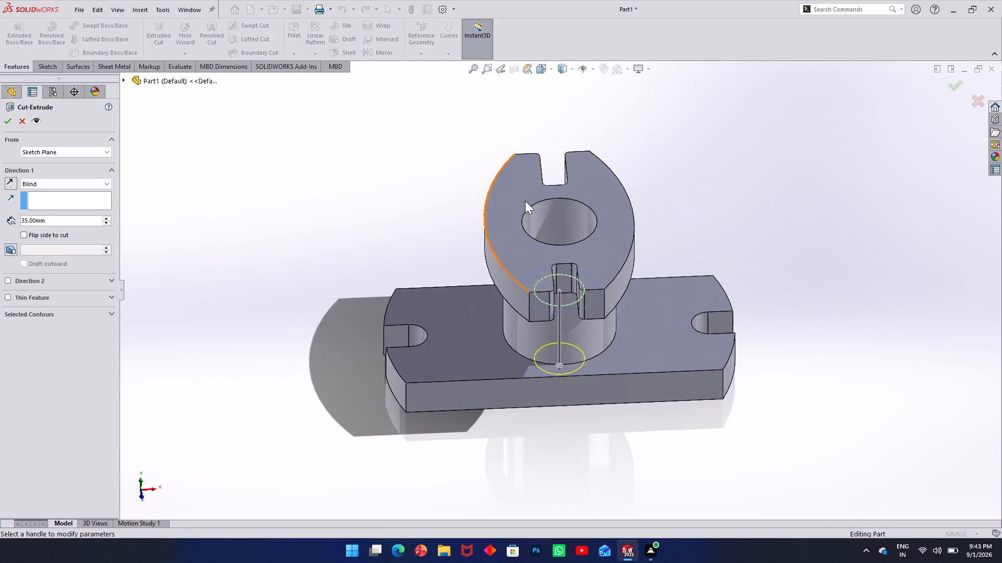
pyautogui.scroll(1, 539, 237)
pyautogui.moveTo(532, 236); pyautogui.dragTo(527, 108, button='middle')
pyautogui.scroll(-1, 527, 108)
pyautogui.scroll(1, 527, 108)
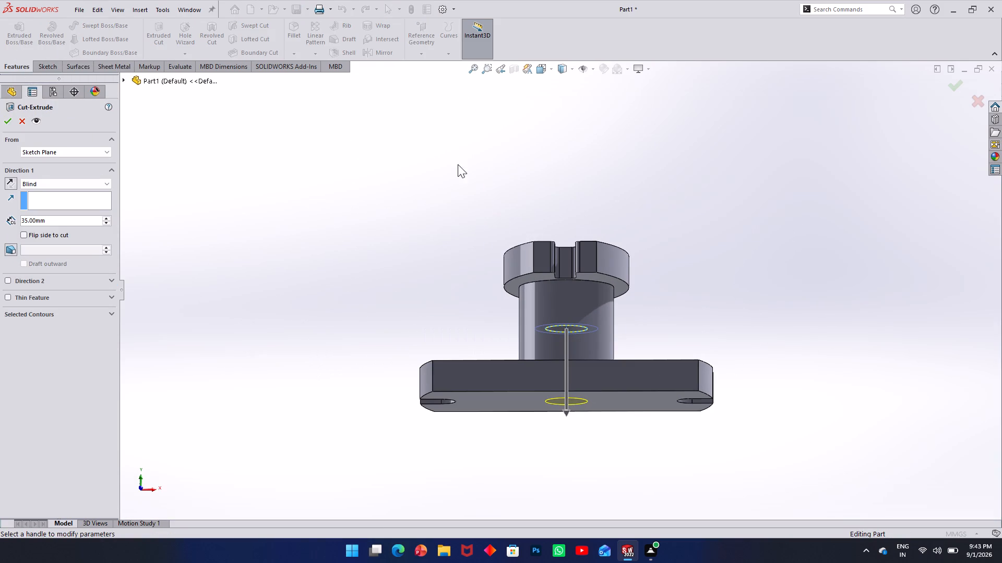
pyautogui.click(7, 124)
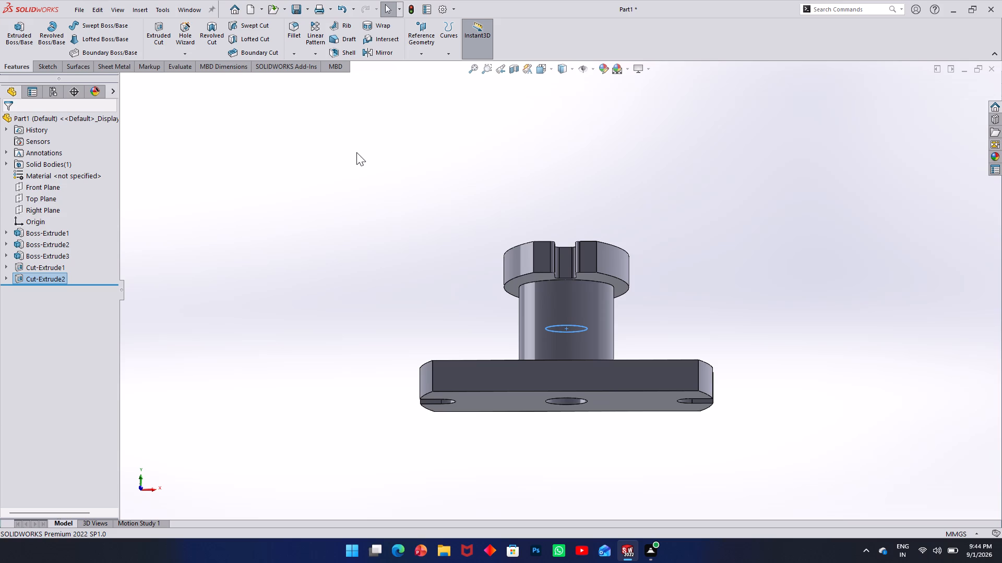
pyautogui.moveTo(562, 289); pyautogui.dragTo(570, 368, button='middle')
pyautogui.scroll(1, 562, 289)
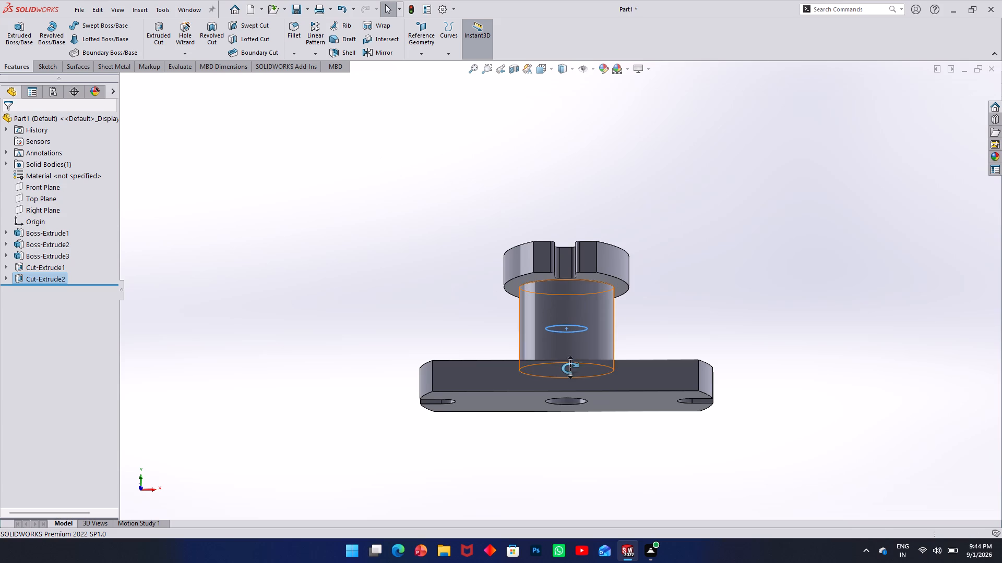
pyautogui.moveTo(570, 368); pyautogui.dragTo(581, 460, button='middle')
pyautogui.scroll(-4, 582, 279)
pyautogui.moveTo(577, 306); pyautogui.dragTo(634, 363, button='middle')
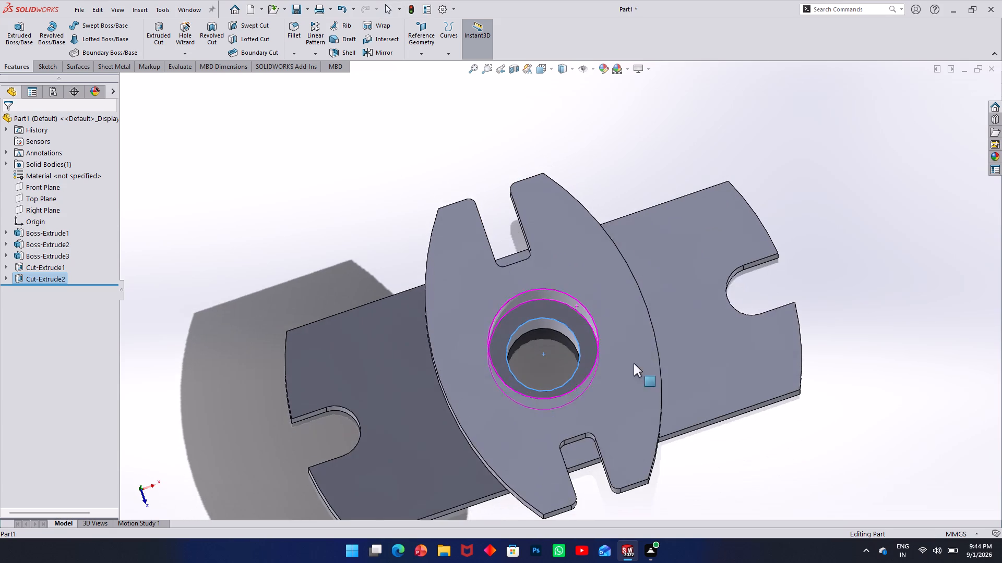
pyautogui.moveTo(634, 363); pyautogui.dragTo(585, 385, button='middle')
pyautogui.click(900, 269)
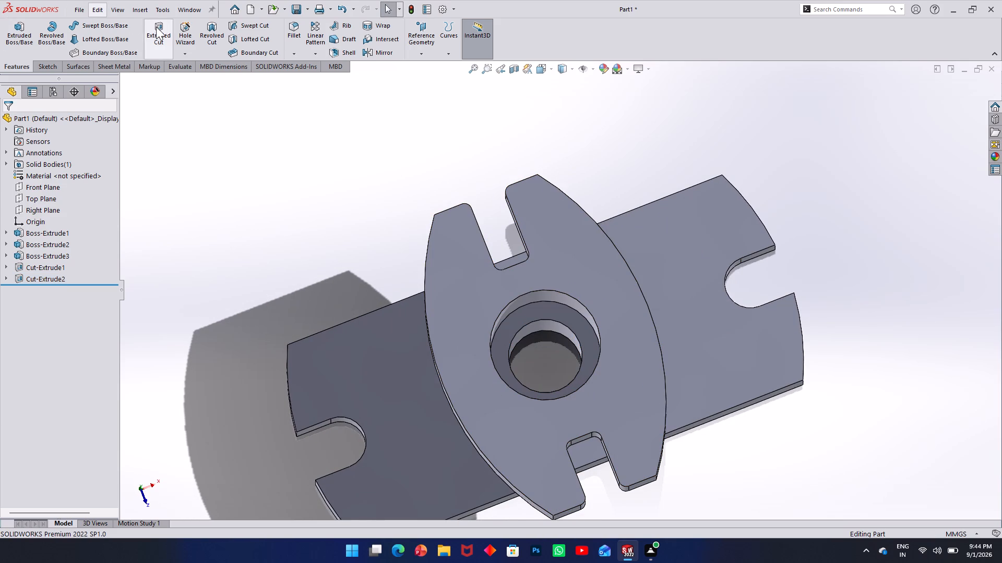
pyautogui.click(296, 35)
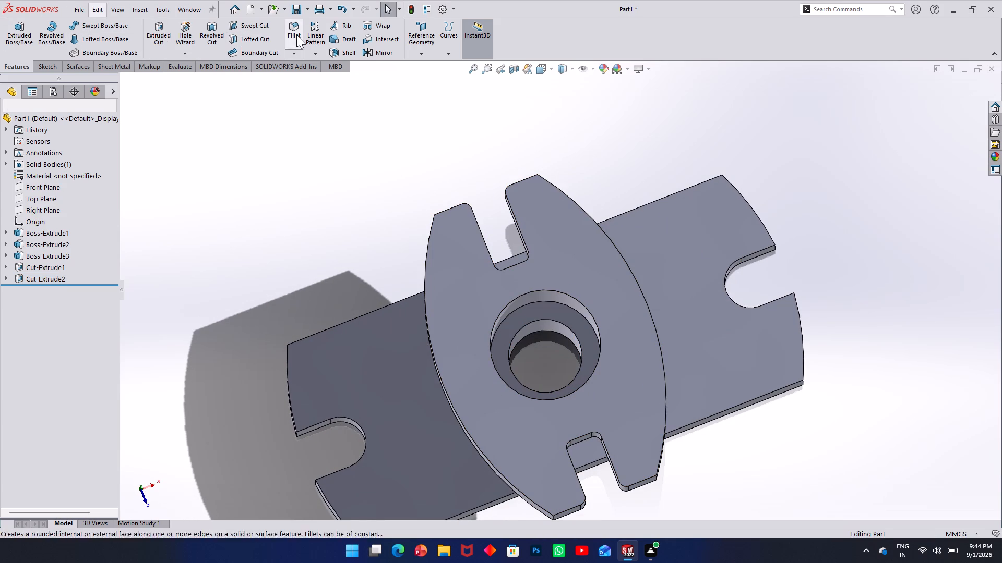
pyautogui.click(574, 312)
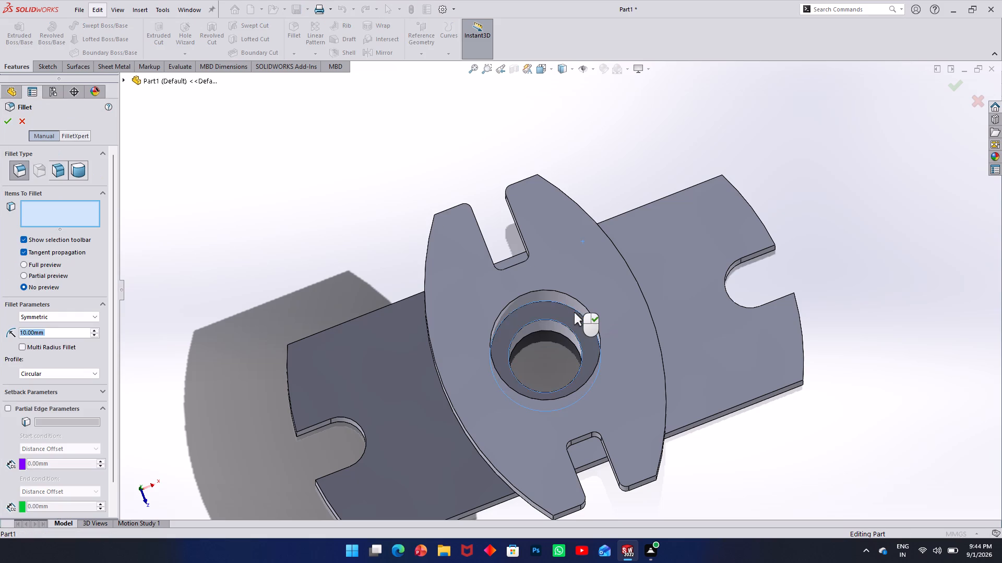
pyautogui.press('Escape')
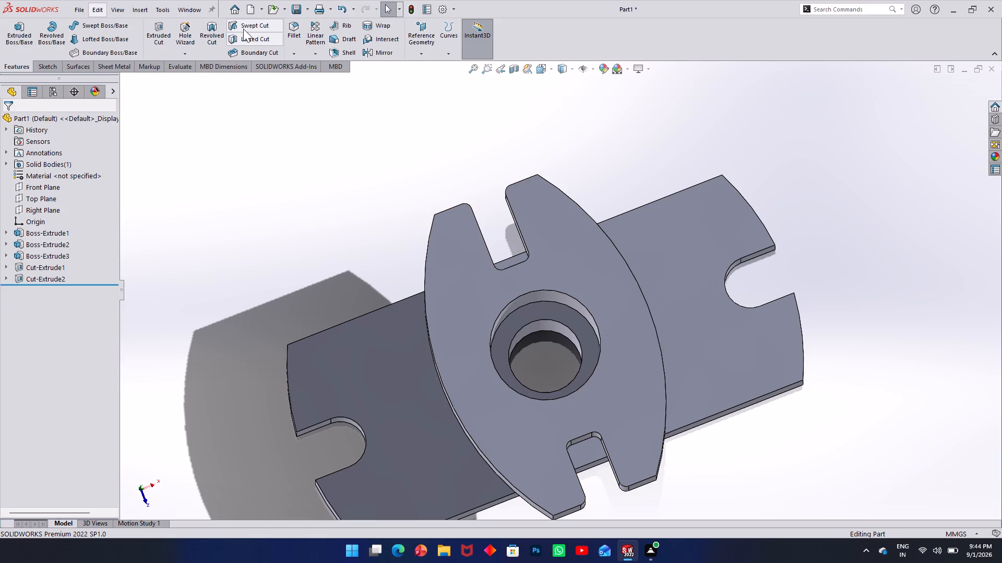
# Fillet the bottom edge of the 30 mm bore, where its wall meets the floor, with a 5 mm radius.
pyautogui.click(295, 34)
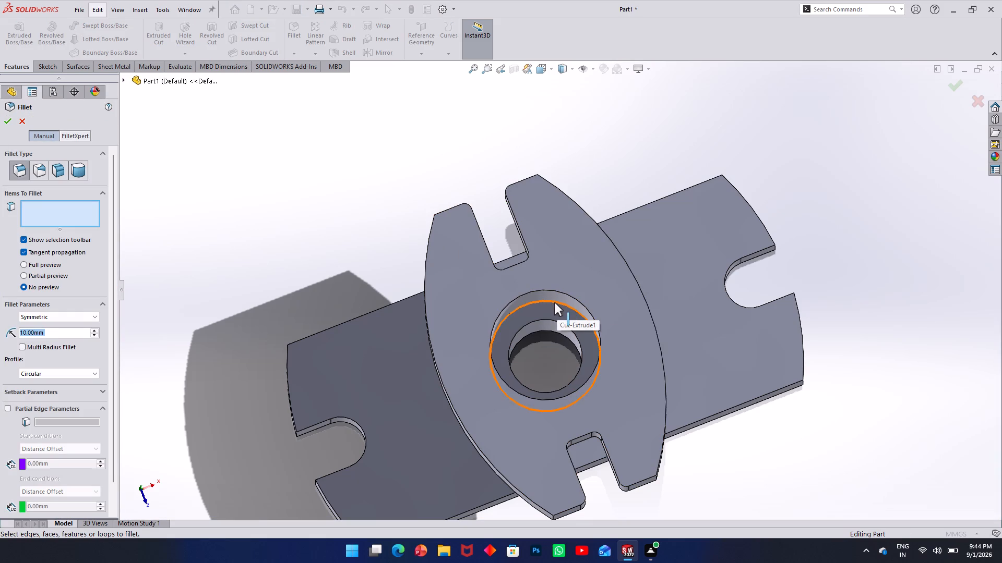
pyautogui.click(554, 302)
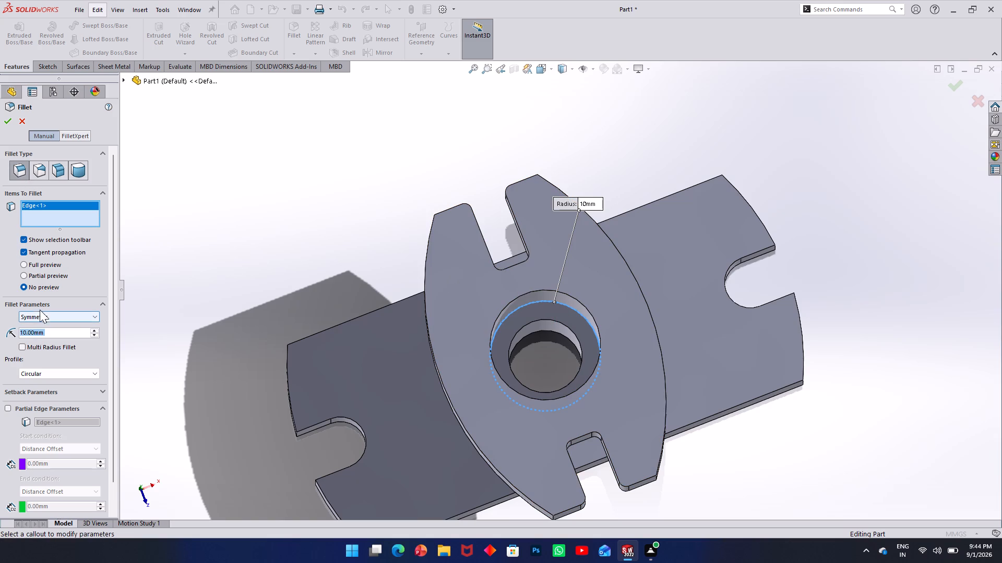
pyautogui.press('5')
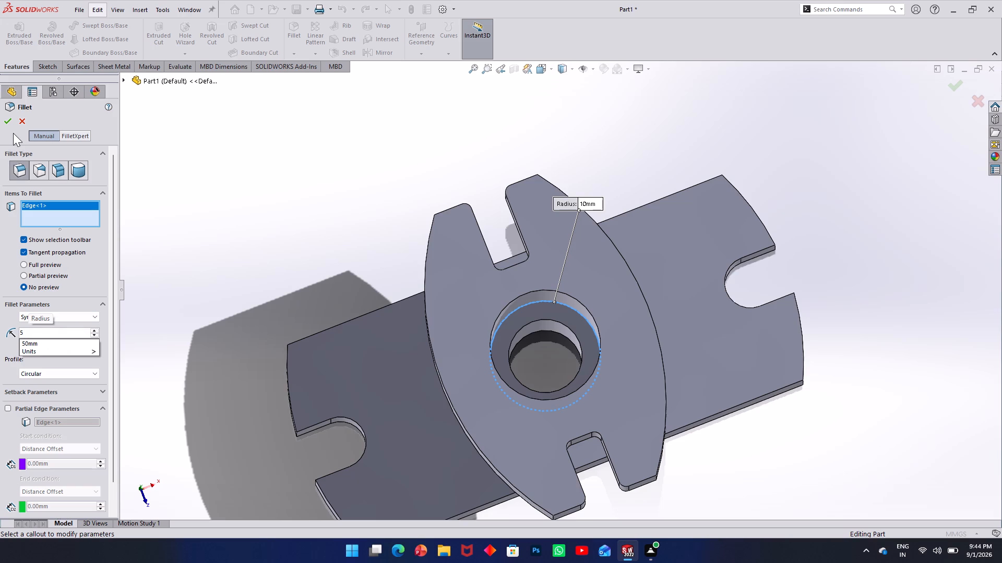
pyautogui.click(9, 117)
pyautogui.click(7, 121)
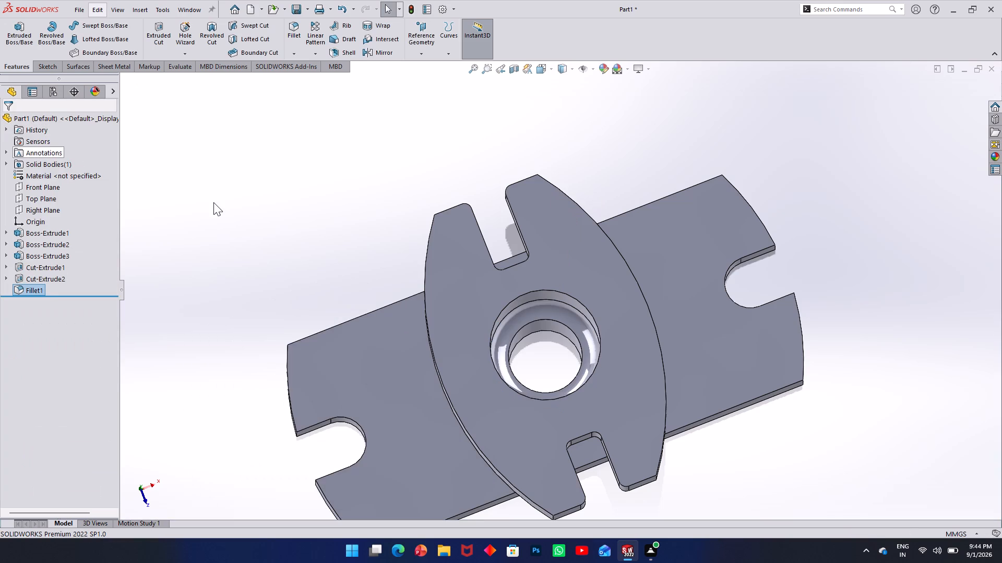
pyautogui.click(223, 206)
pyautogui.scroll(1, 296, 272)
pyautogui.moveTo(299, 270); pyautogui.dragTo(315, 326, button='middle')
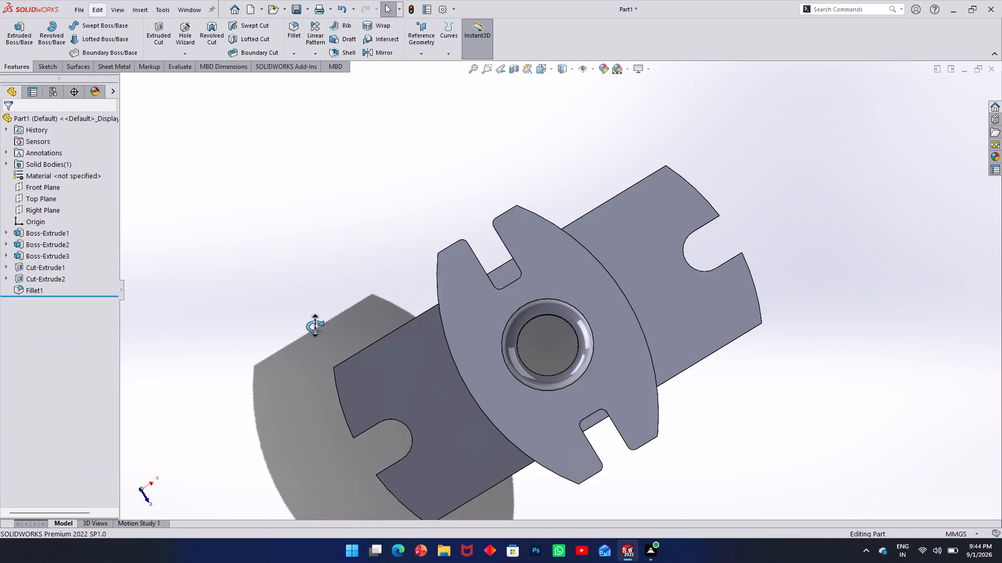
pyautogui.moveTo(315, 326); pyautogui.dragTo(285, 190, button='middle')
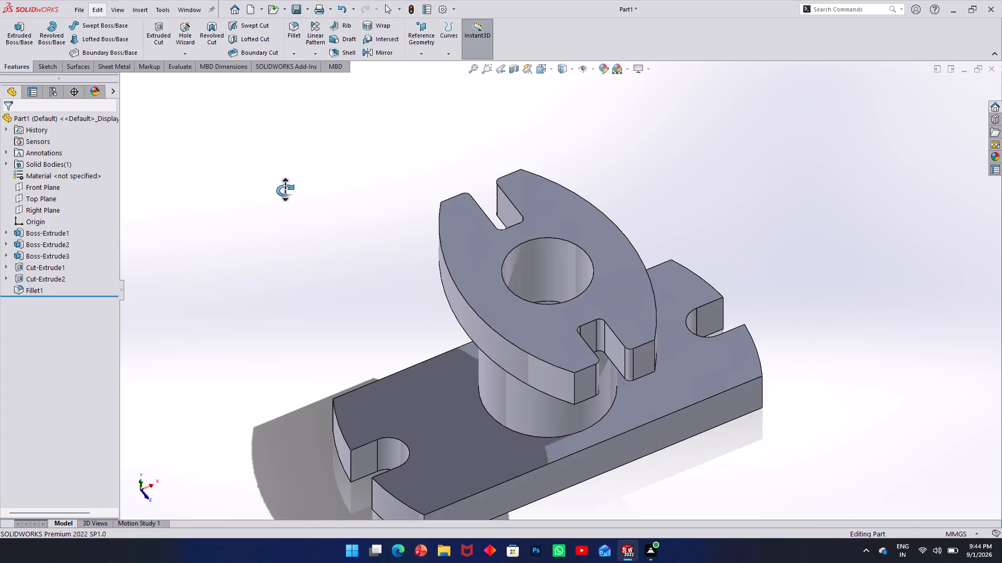
# Preview a section view through the Front Plane to inspect the stepped hole and its fillet, and close it without keeping the section.
pyautogui.moveTo(285, 190); pyautogui.dragTo(268, 139, button='middle')
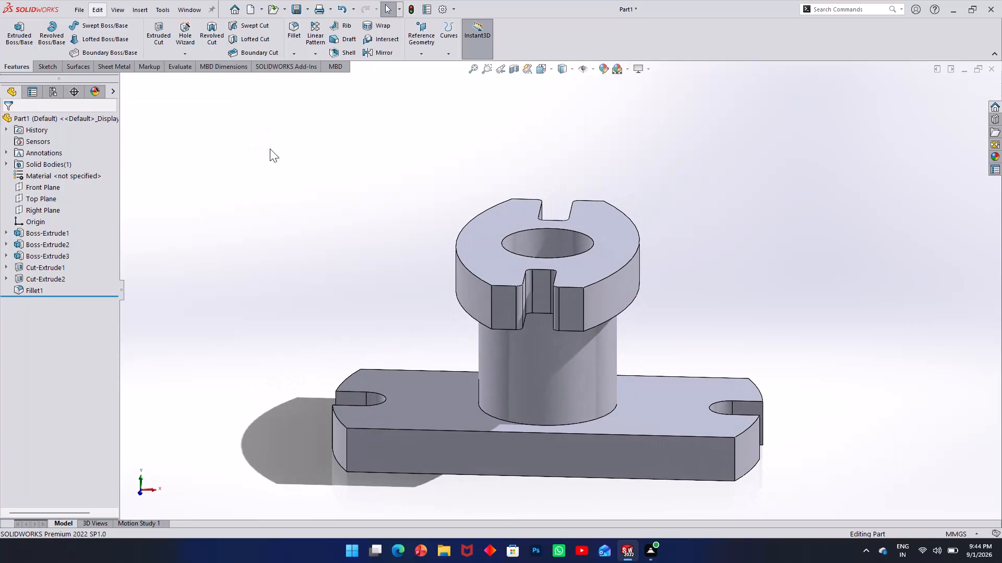
pyautogui.click(516, 68)
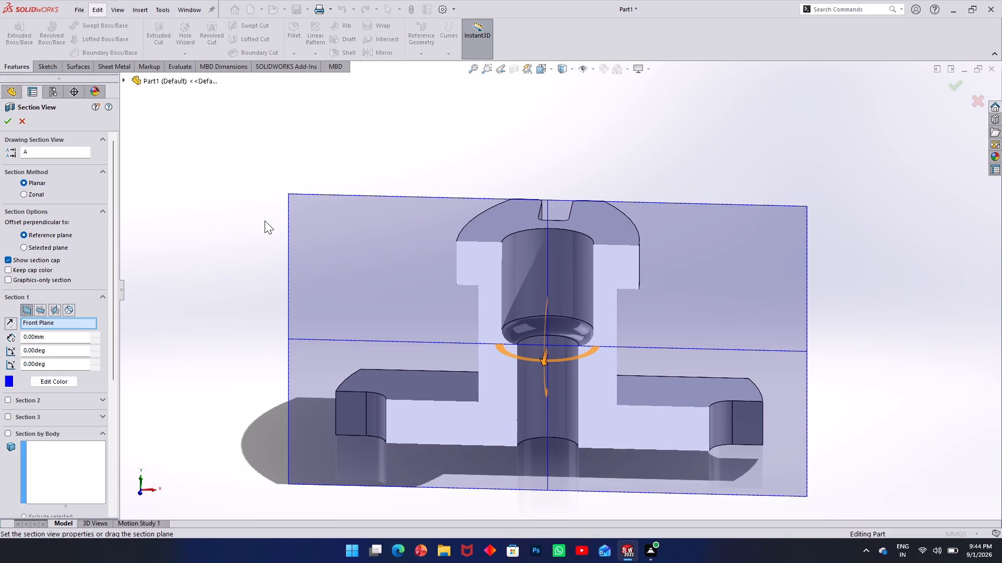
pyautogui.hotkey('ctrl', 'z')
pyautogui.click(22, 123)
# Delete the fillet at the floor of the 30 mm bore.
pyautogui.moveTo(551, 255); pyautogui.dragTo(554, 283, button='middle')
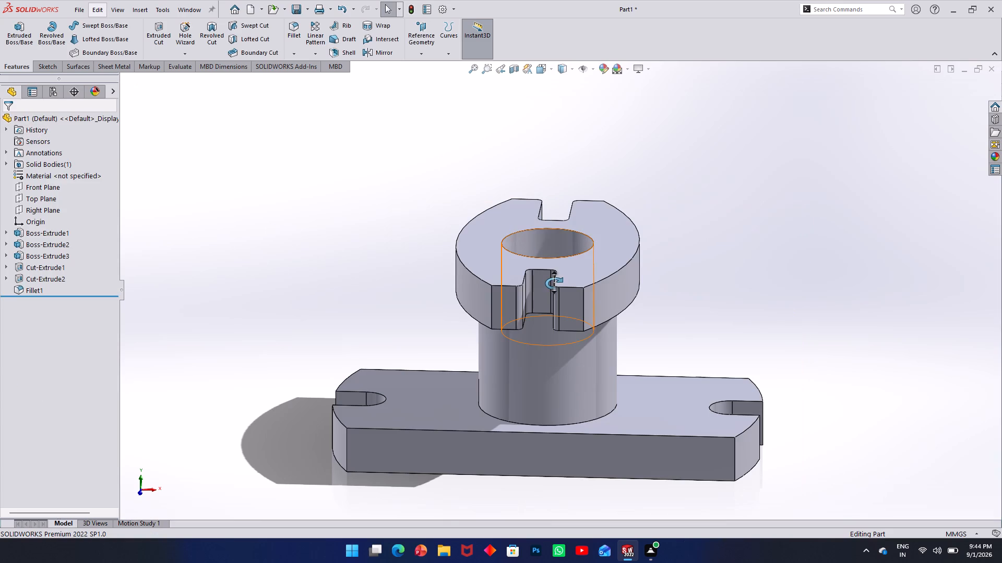
pyautogui.moveTo(554, 283); pyautogui.dragTo(575, 427, button='middle')
pyautogui.doubleClick(565, 313)
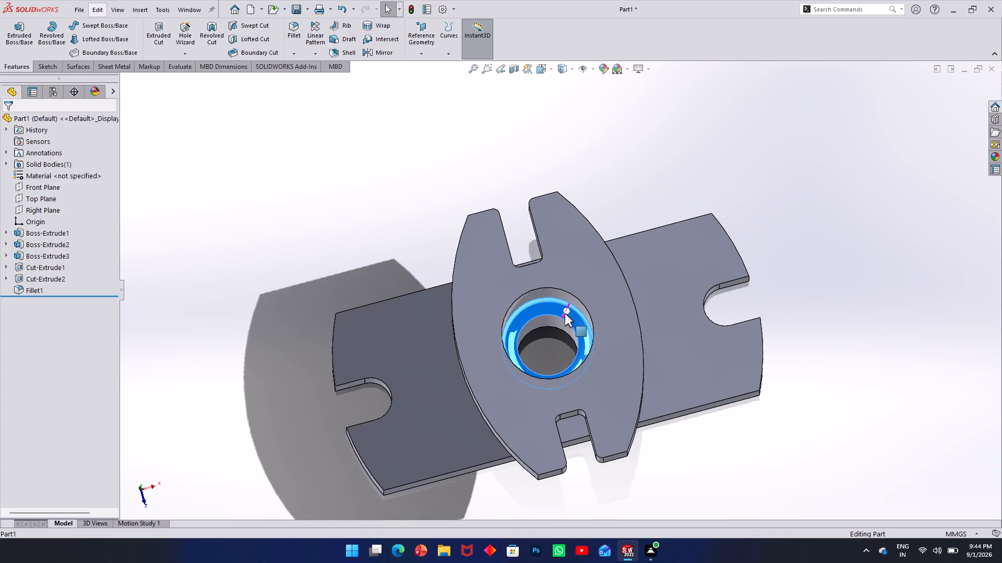
pyautogui.rightClick(565, 313)
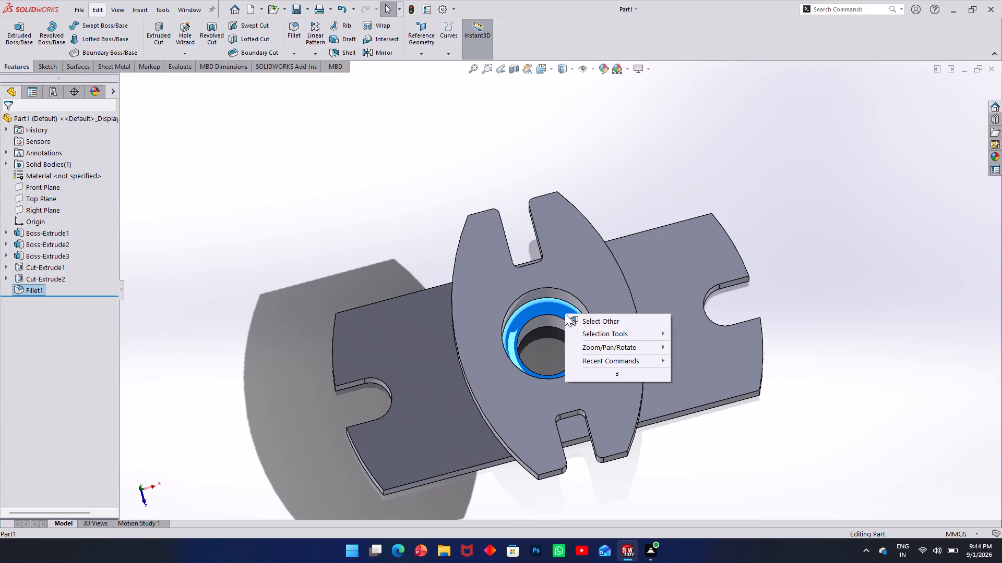
pyautogui.click(202, 233)
pyautogui.rightClick(23, 290)
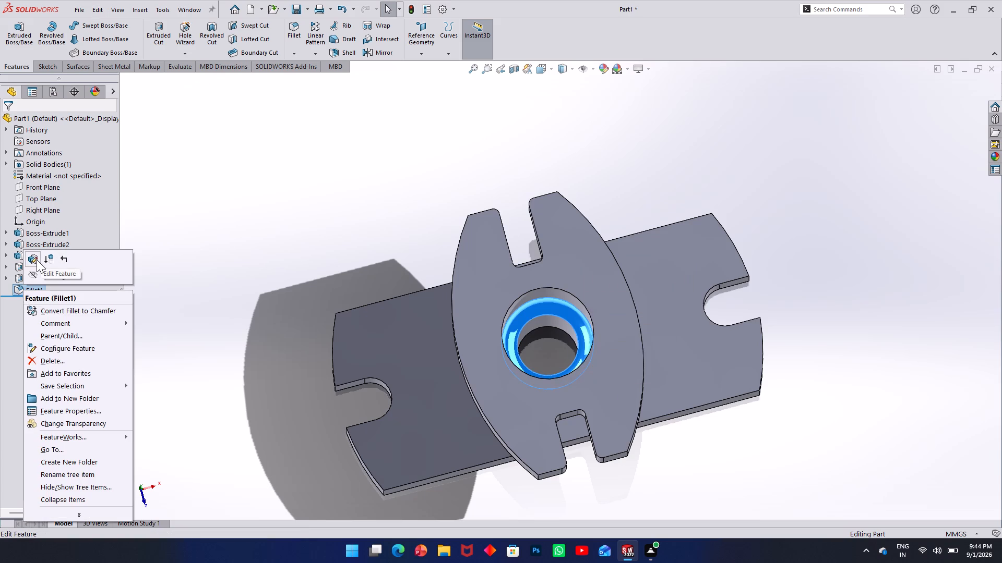
pyautogui.click(42, 358)
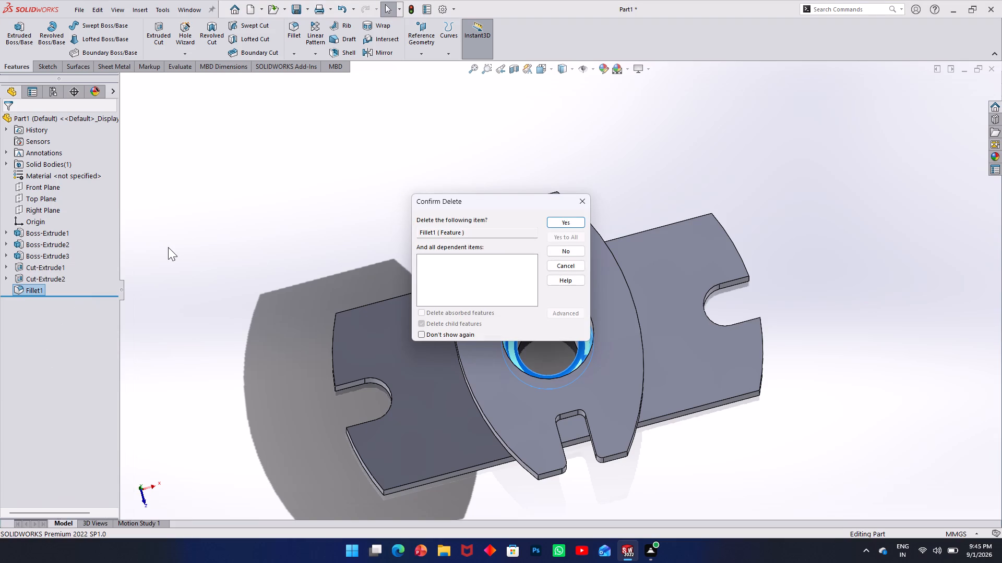
pyautogui.click(563, 222)
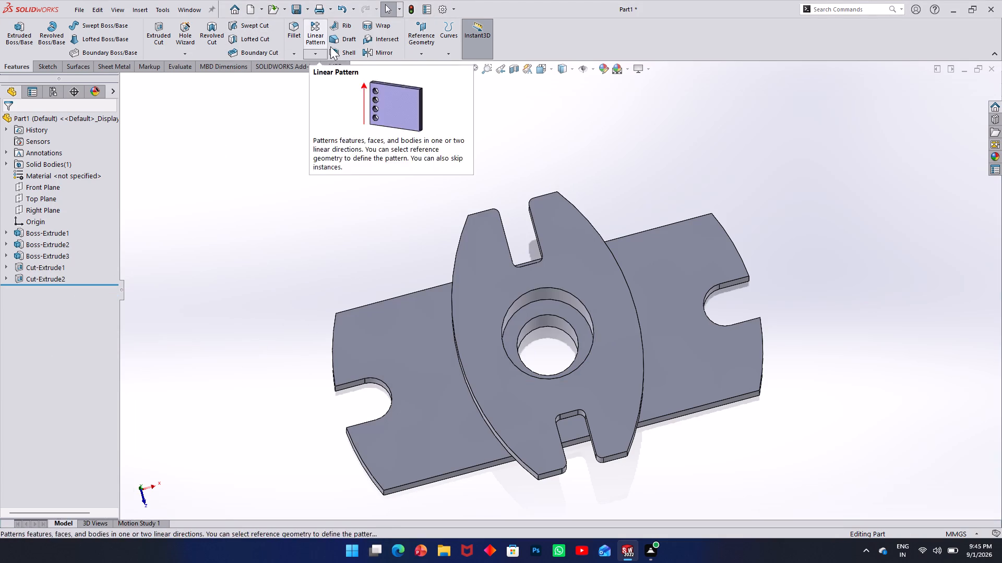
# Chamfer the bottom edge of the 30 mm bore, where its wall meets the floor, with 5 mm distance at 45 degrees.
pyautogui.click(288, 52)
pyautogui.click(307, 76)
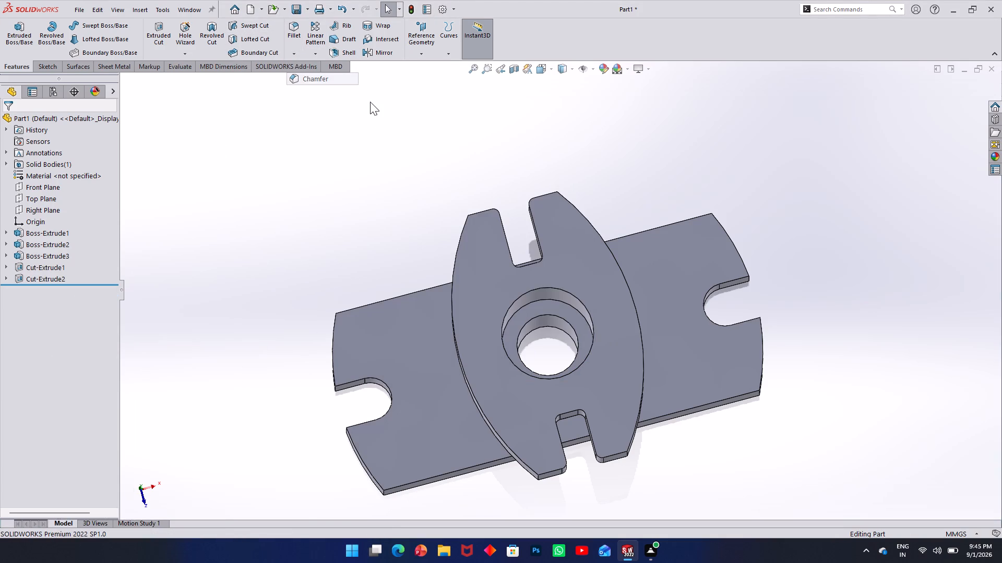
pyautogui.click(544, 300)
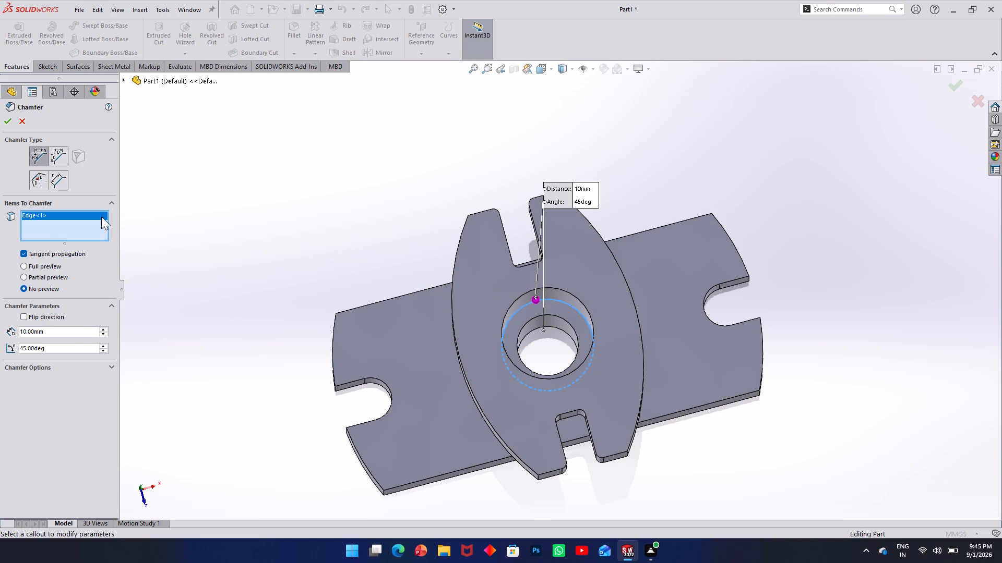
pyautogui.moveTo(54, 330); pyautogui.dragTo(0, 326)
pyautogui.press('5')
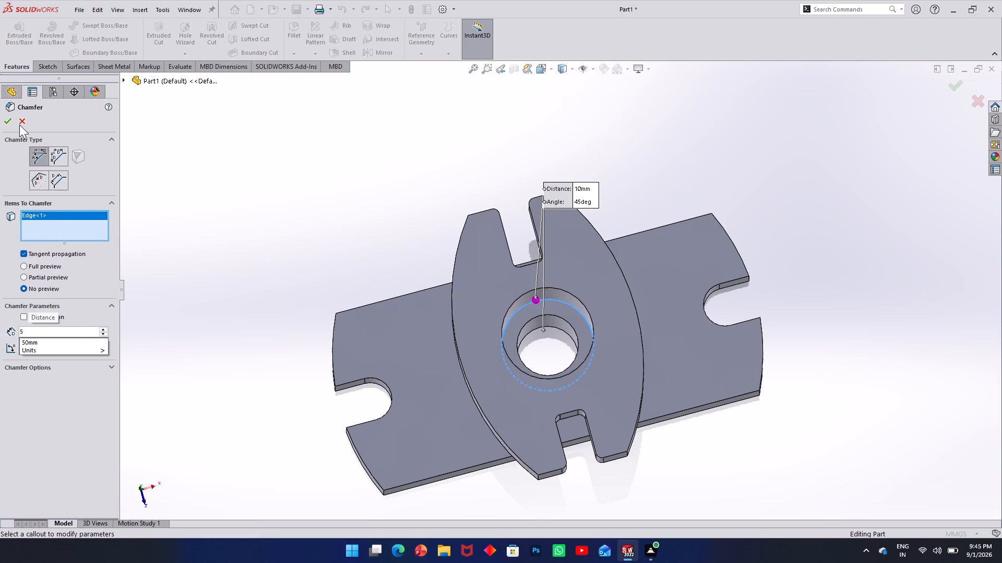
pyautogui.click(9, 121)
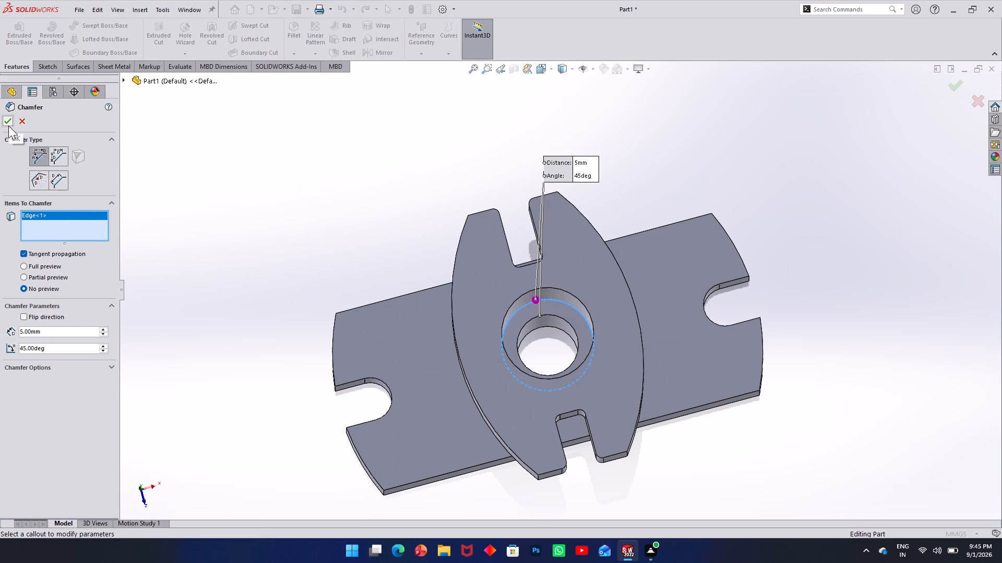
pyautogui.click(10, 121)
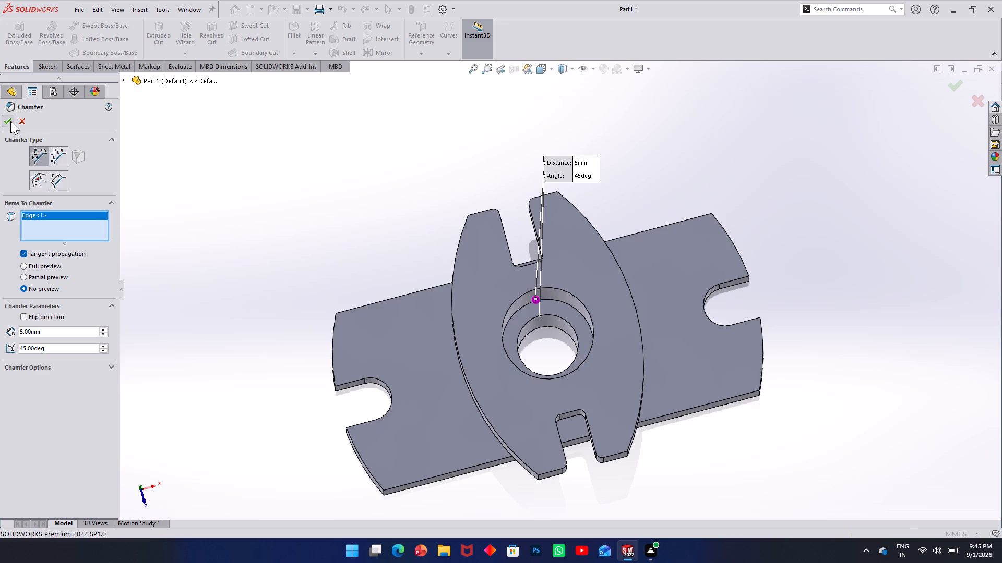
# Edit the bore-floor chamfer and set its distance to 2.5 mm.
pyautogui.moveTo(352, 239); pyautogui.dragTo(356, 177, button='middle')
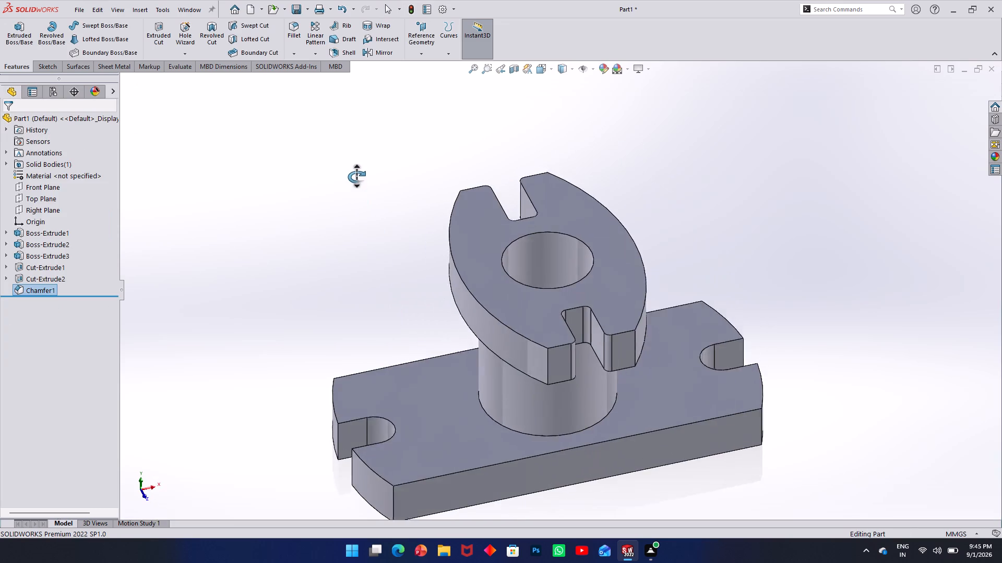
pyautogui.moveTo(356, 177); pyautogui.dragTo(324, 272, button='middle')
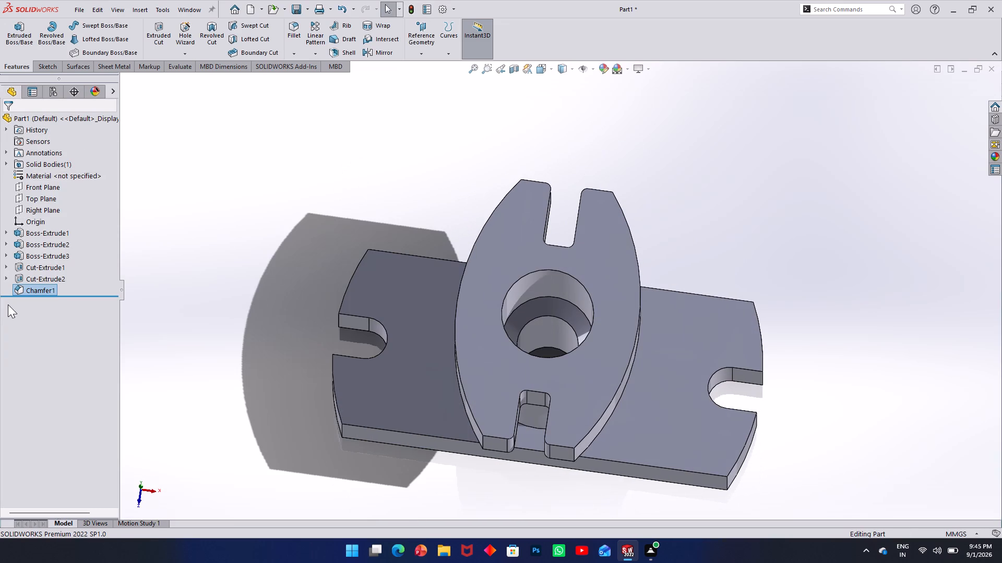
pyautogui.rightClick(56, 284)
pyautogui.rightClick(38, 291)
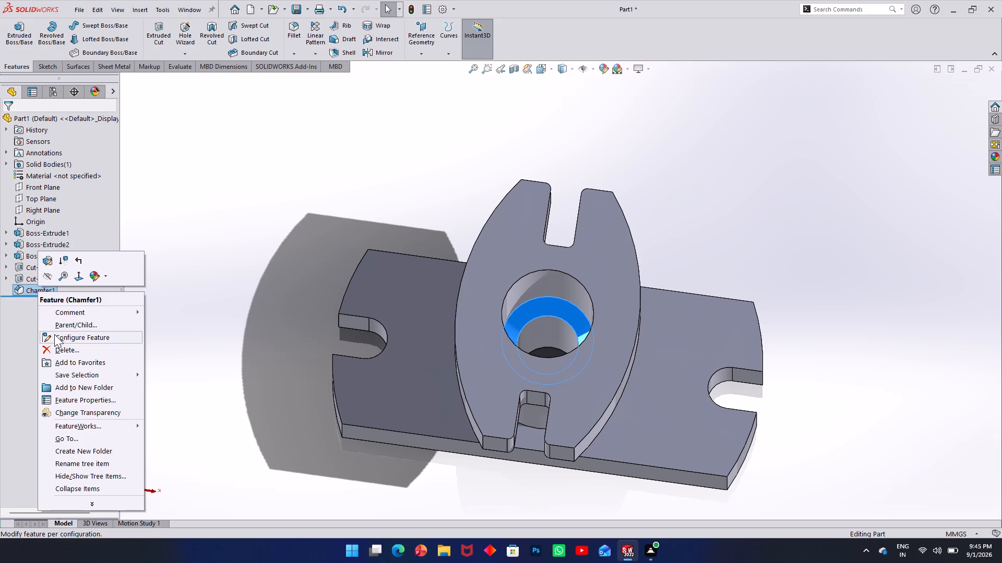
pyautogui.click(49, 263)
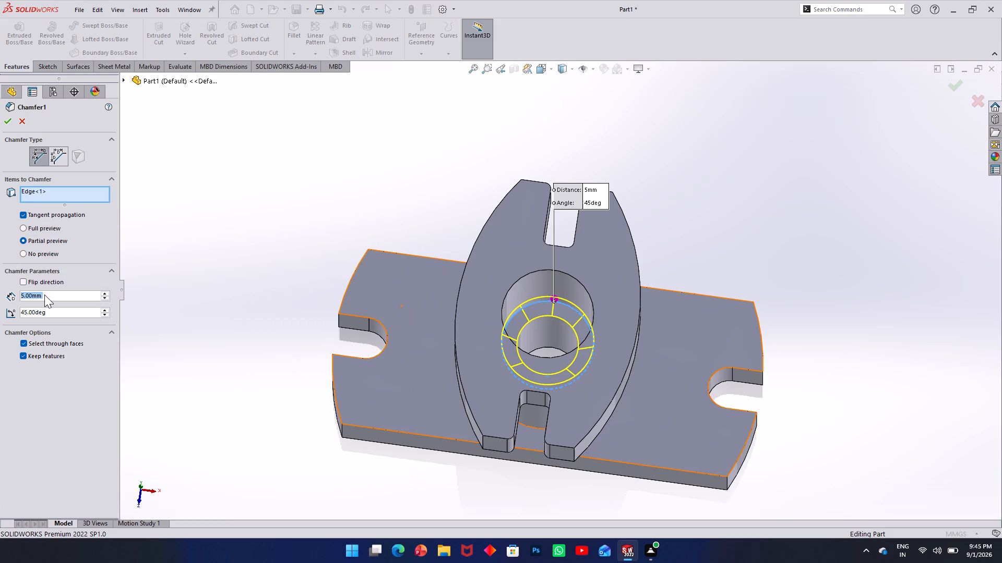
pyautogui.write('2.5')
pyautogui.press('Return')
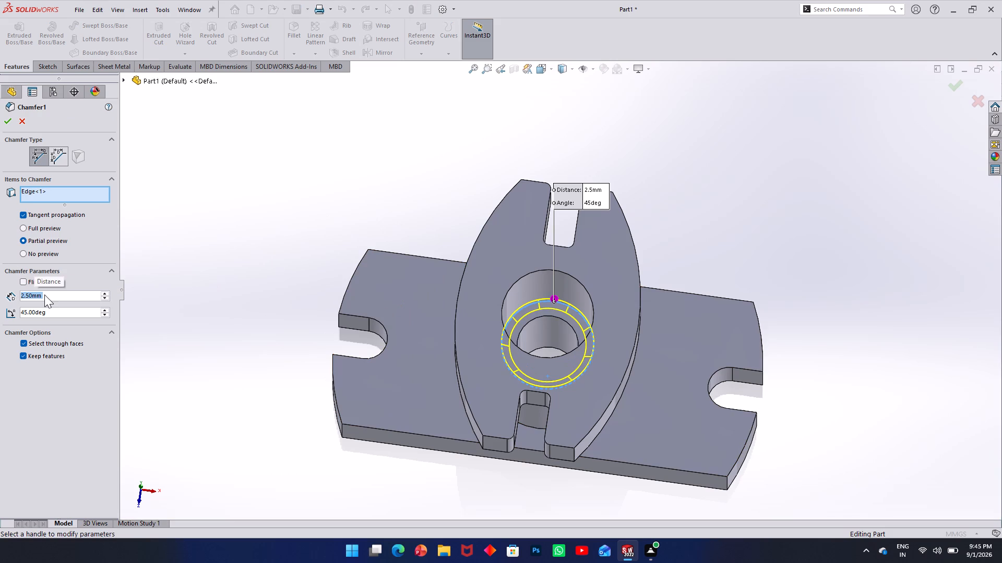
pyautogui.click(148, 243)
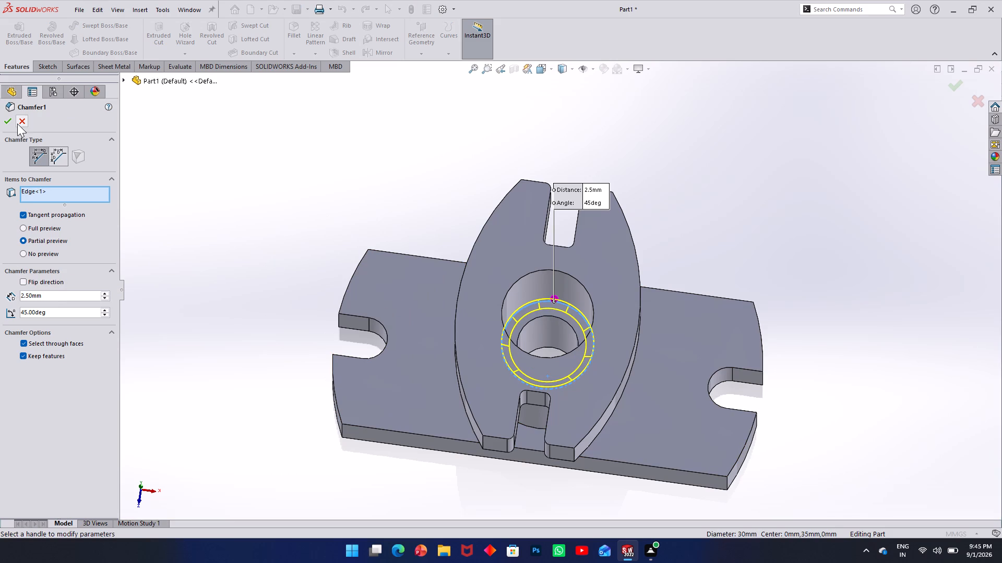
pyautogui.click(8, 122)
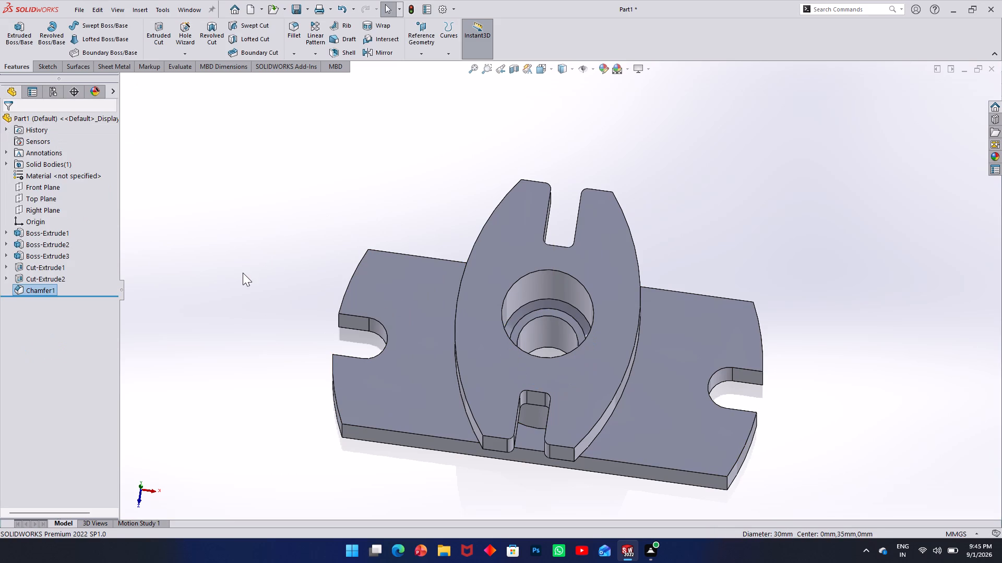
# Preview a section view through the Front Plane to inspect the chamfered bore floor, and close it without keeping the section.
pyautogui.moveTo(247, 276); pyautogui.dragTo(11, 150, button='middle')
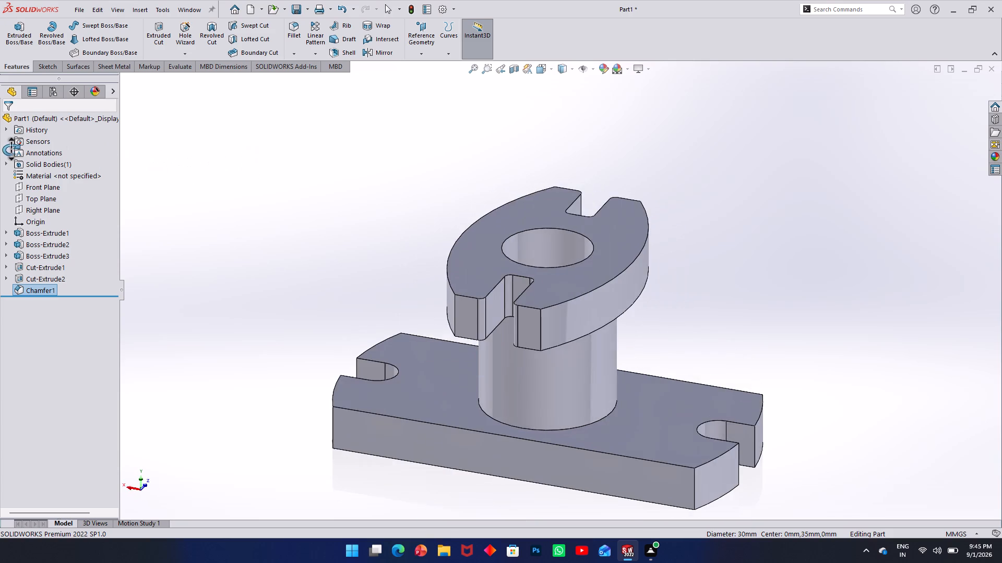
pyautogui.moveTo(11, 150); pyautogui.dragTo(39, 117, button='middle')
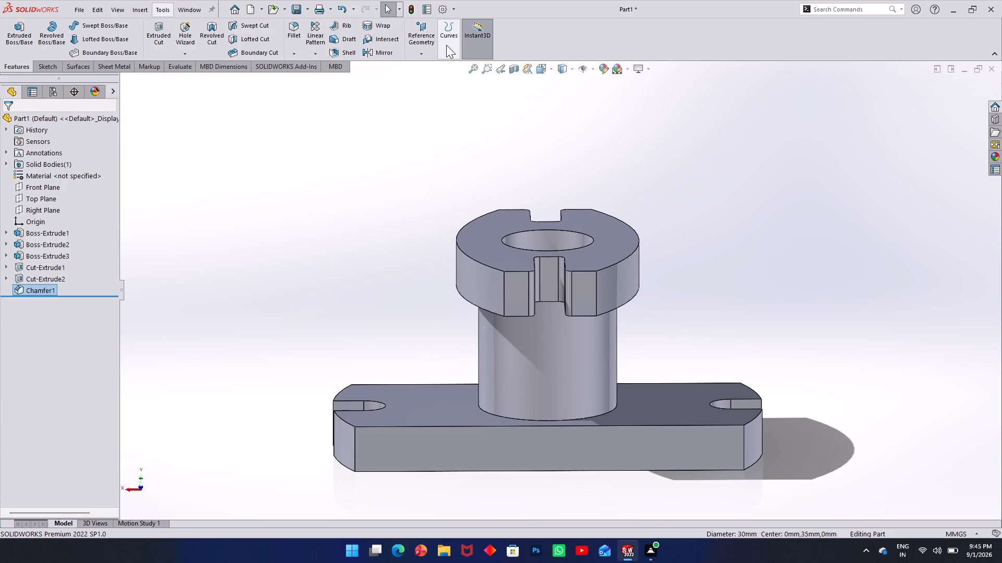
pyautogui.click(510, 69)
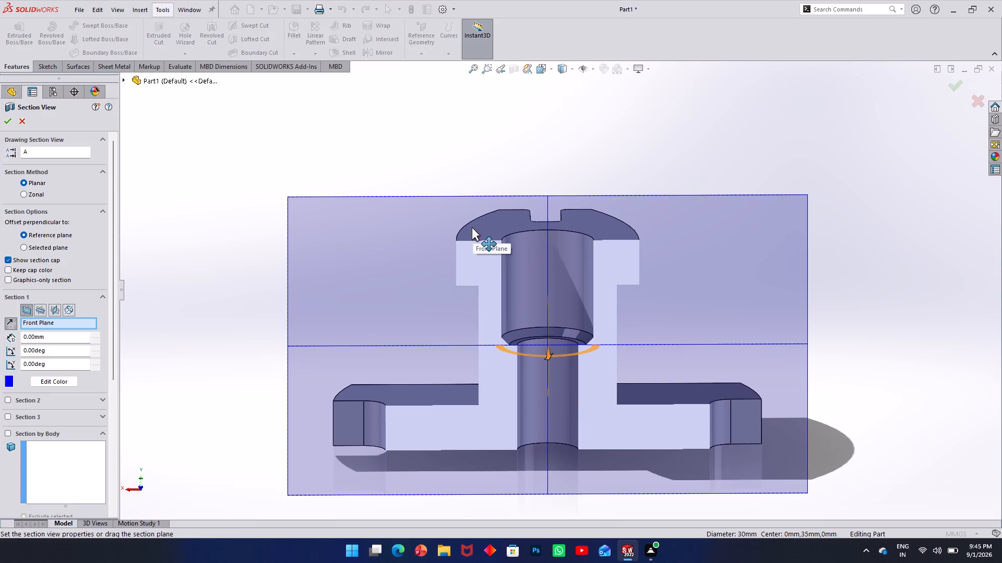
pyautogui.press('Escape')
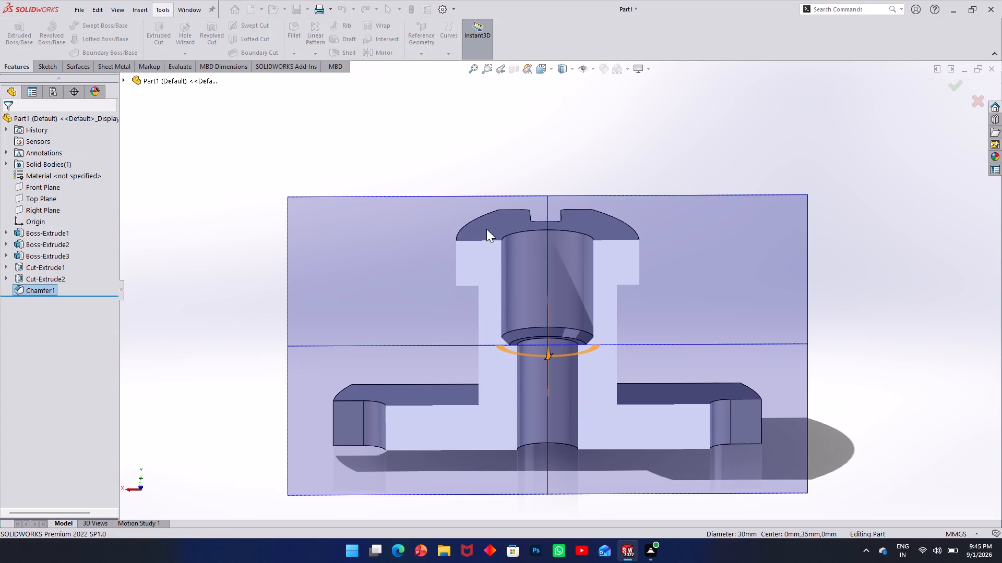
pyautogui.press('Escape')
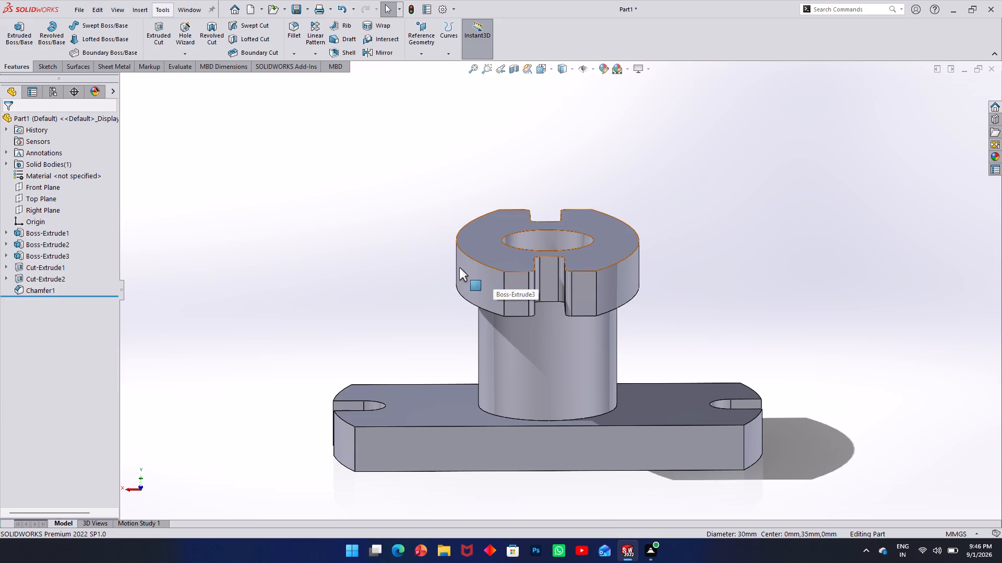
# Start a sketch on the Front Plane and apply Convert Entities to the left silhouette edge of the cylindrical boss.
pyautogui.click(35, 188)
pyautogui.moveTo(369, 203); pyautogui.dragTo(430, 328, button='middle')
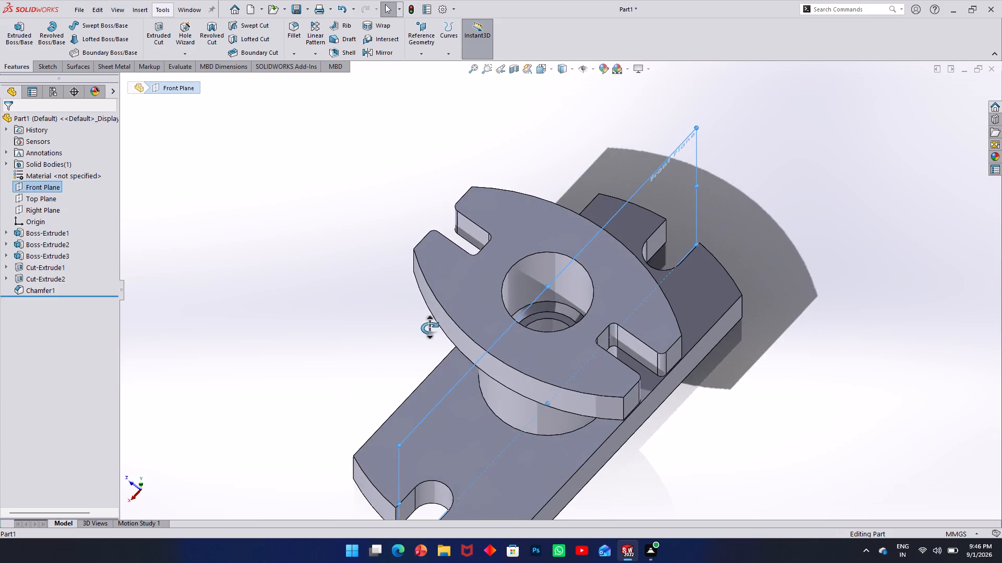
pyautogui.moveTo(430, 328); pyautogui.dragTo(367, 255, button='middle')
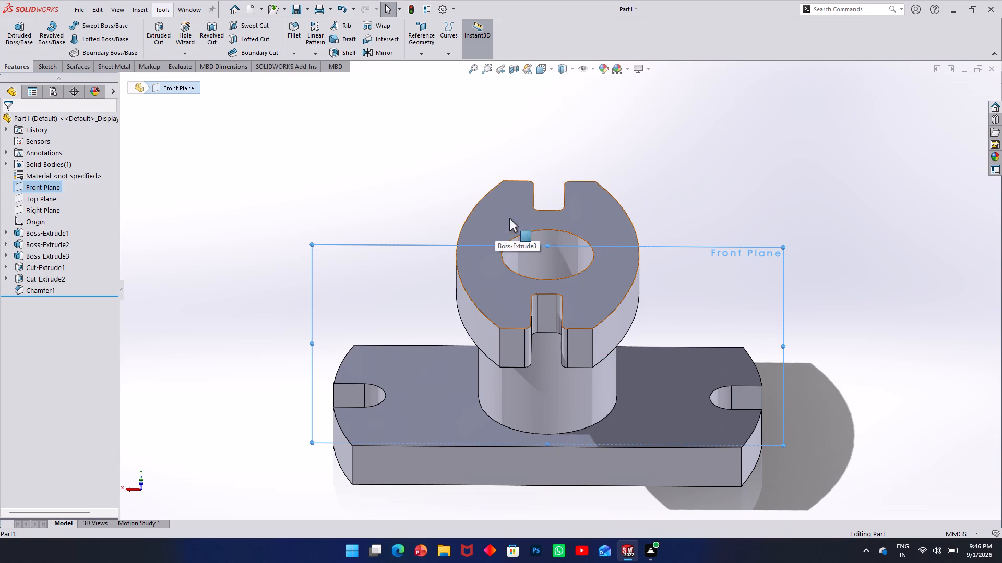
pyautogui.scroll(3, 565, 337)
pyautogui.scroll(-4, 565, 337)
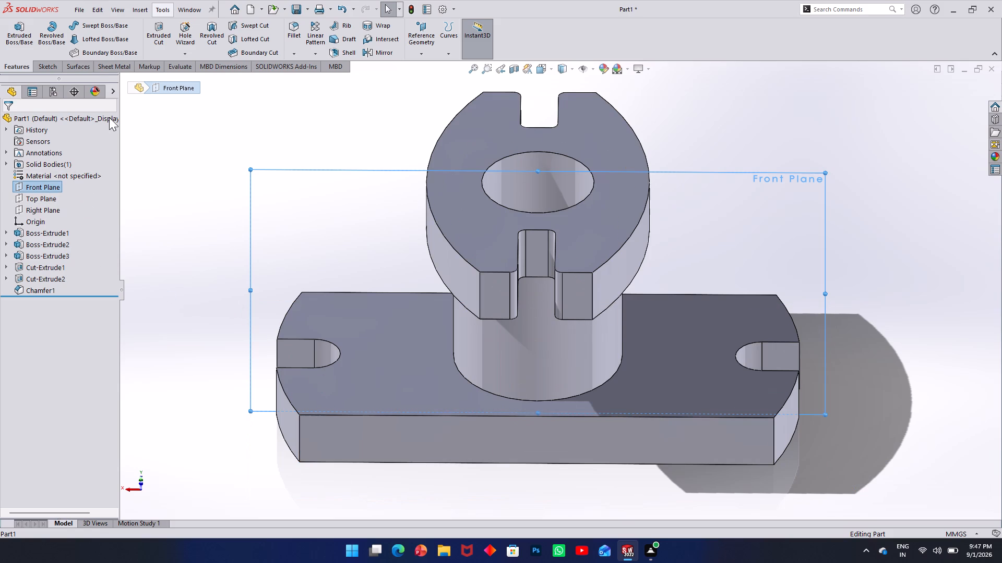
pyautogui.click(40, 64)
pyautogui.click(15, 30)
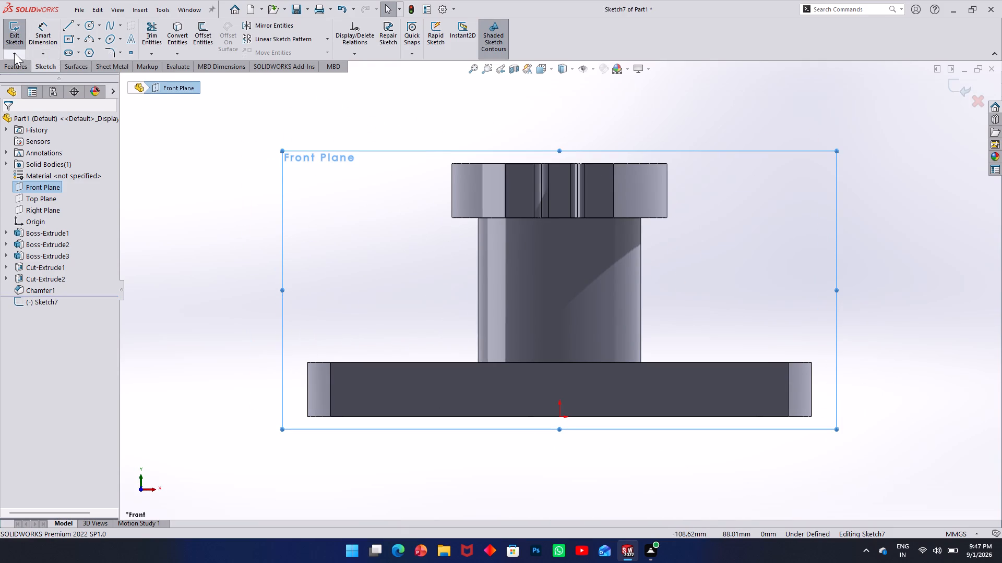
pyautogui.click(478, 287)
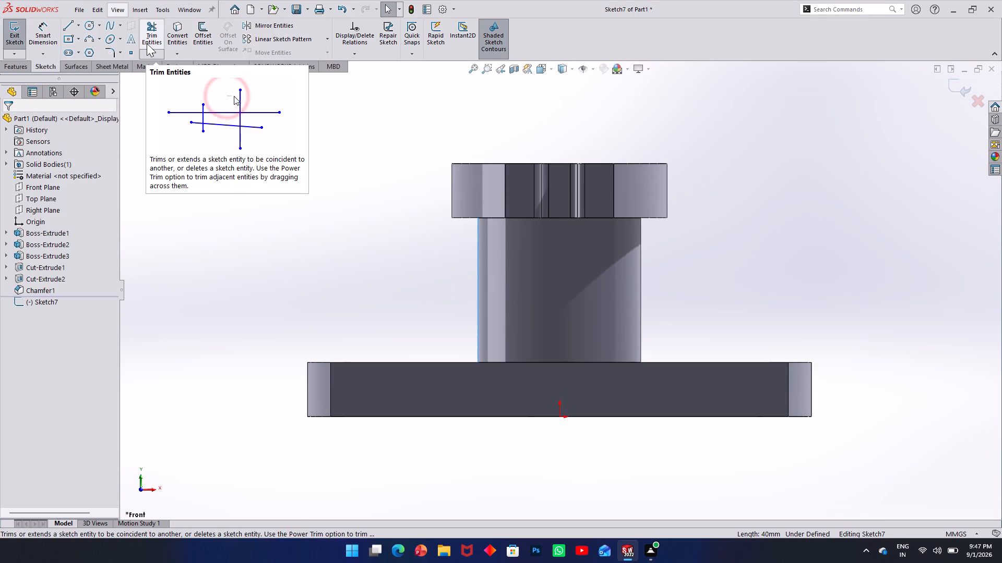
pyautogui.click(183, 27)
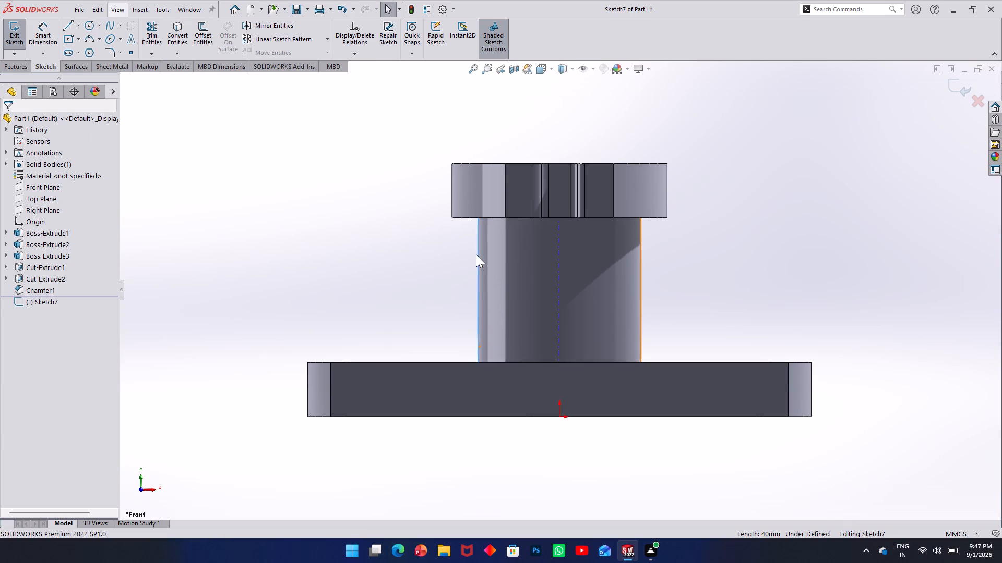
pyautogui.click(391, 264)
pyautogui.moveTo(408, 264); pyautogui.dragTo(433, 300, button='middle')
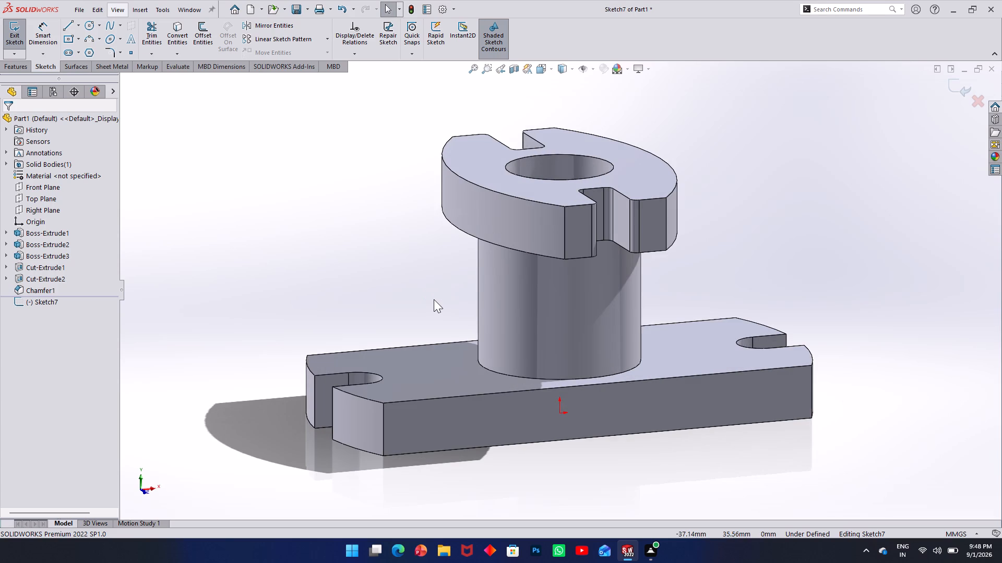
pyautogui.hotkey('ctrl', '8')
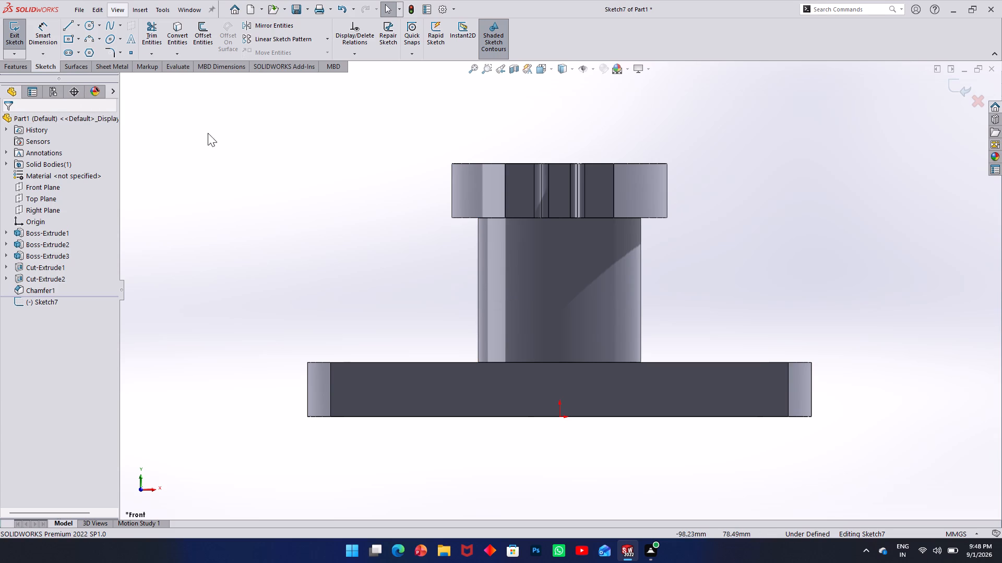
# Convert the cylindrical boss's left silhouette edge and the base plate's top front edge into lines of the Front Plane sketch.
pyautogui.click(178, 41)
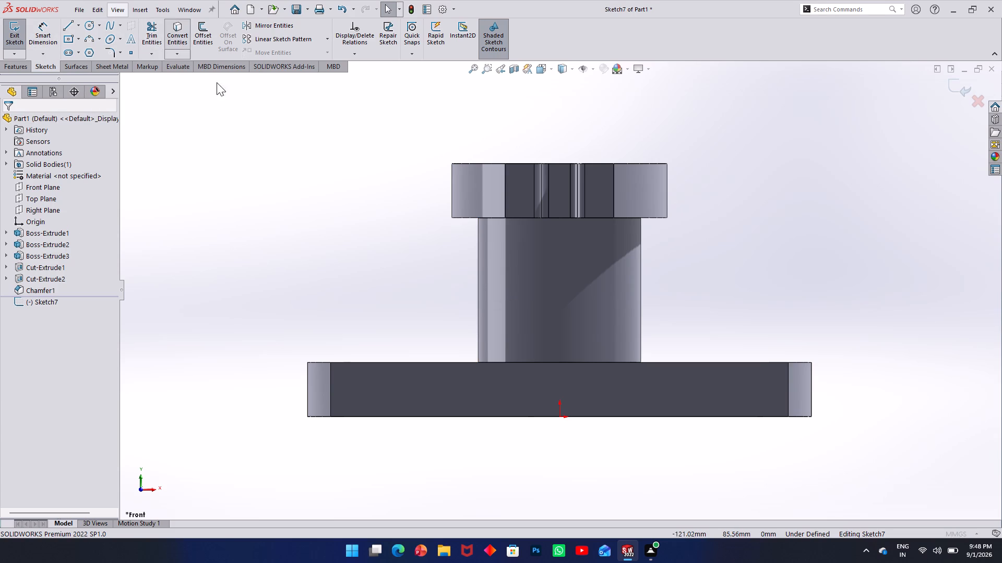
pyautogui.click(478, 274)
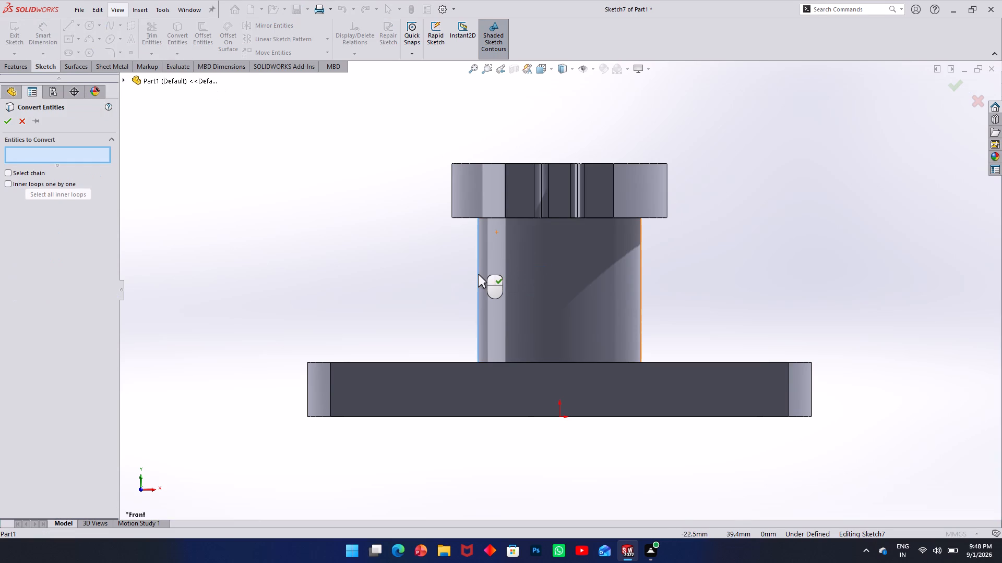
pyautogui.click(3, 125)
pyautogui.moveTo(363, 212); pyautogui.dragTo(372, 263, button='middle')
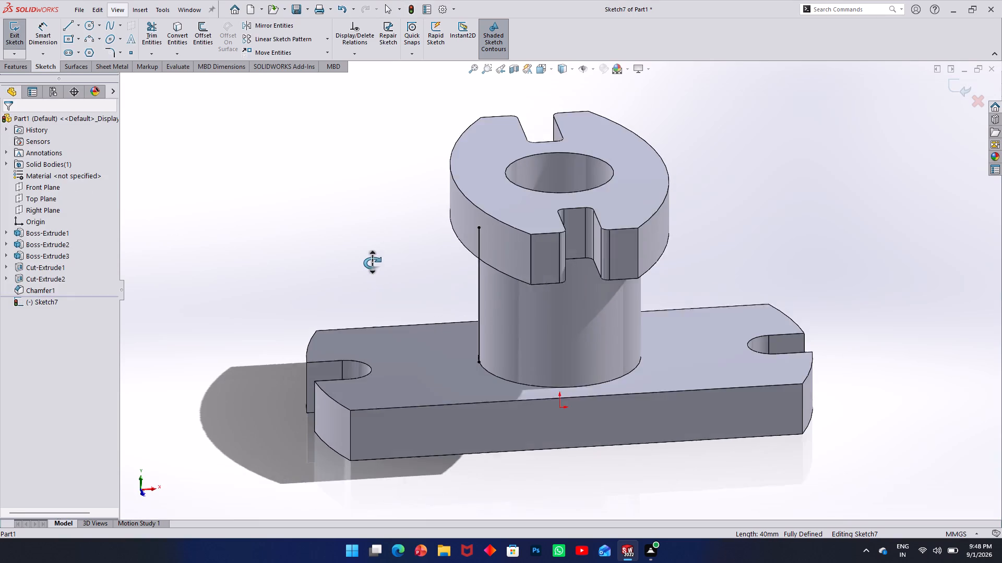
pyautogui.moveTo(372, 263); pyautogui.dragTo(372, 260, button='middle')
pyautogui.hotkey('ctrl', '8')
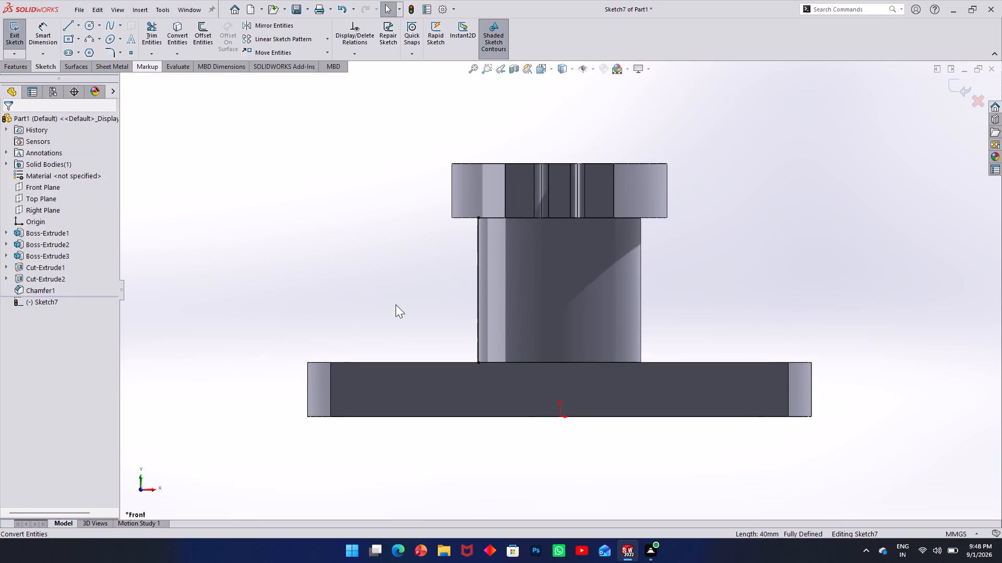
pyautogui.click(440, 363)
pyautogui.click(171, 42)
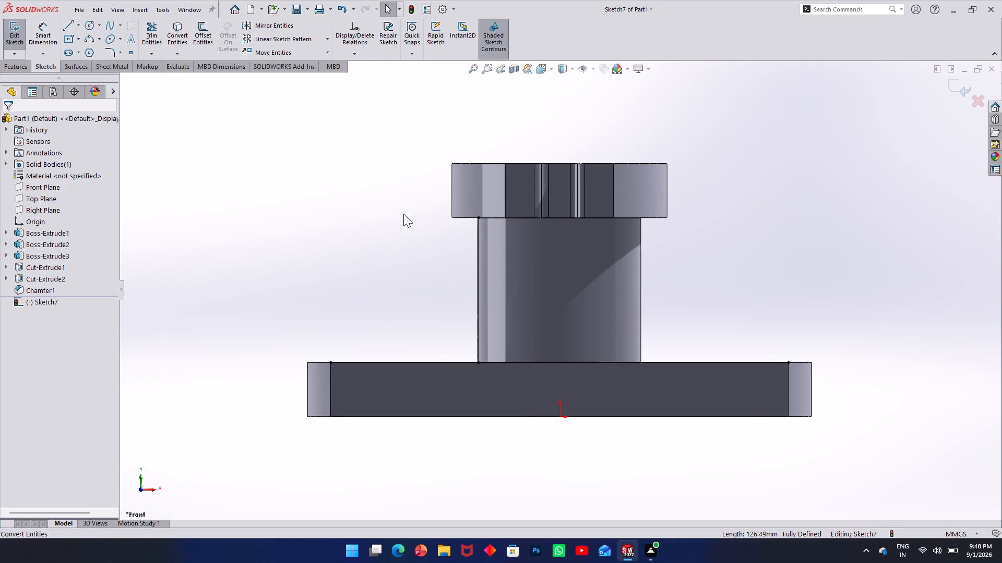
pyautogui.moveTo(412, 217); pyautogui.dragTo(422, 271, button='middle')
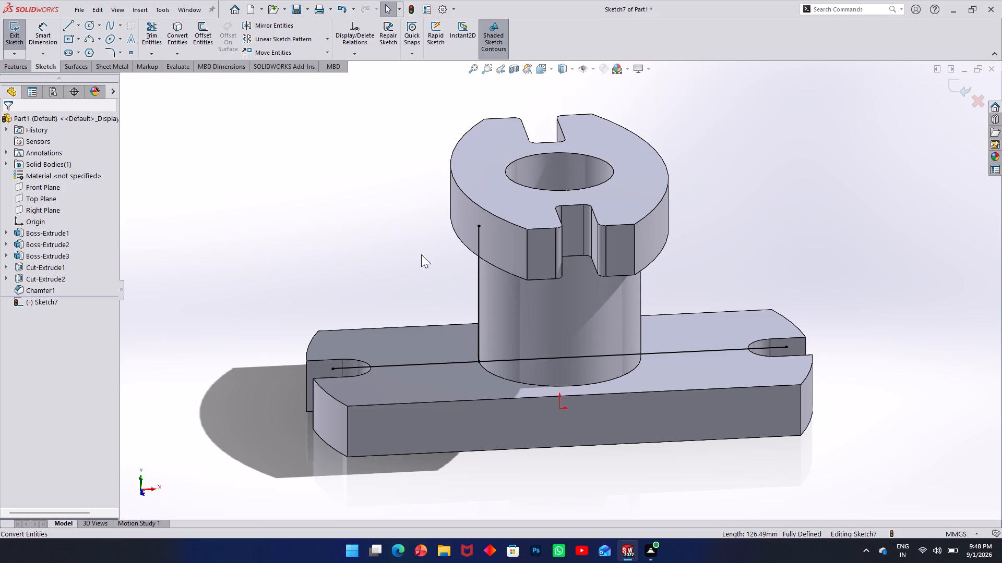
# Sketch a diagonal line about 43 mm long from the converted boss edge down to the base plate's top line.
pyautogui.hotkey('ctrl', '8')
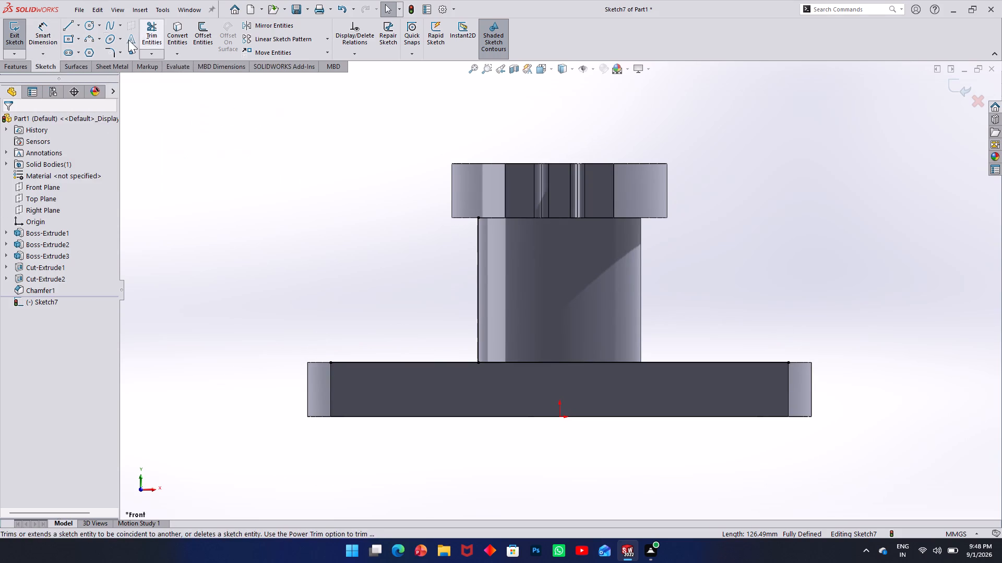
pyautogui.click(66, 27)
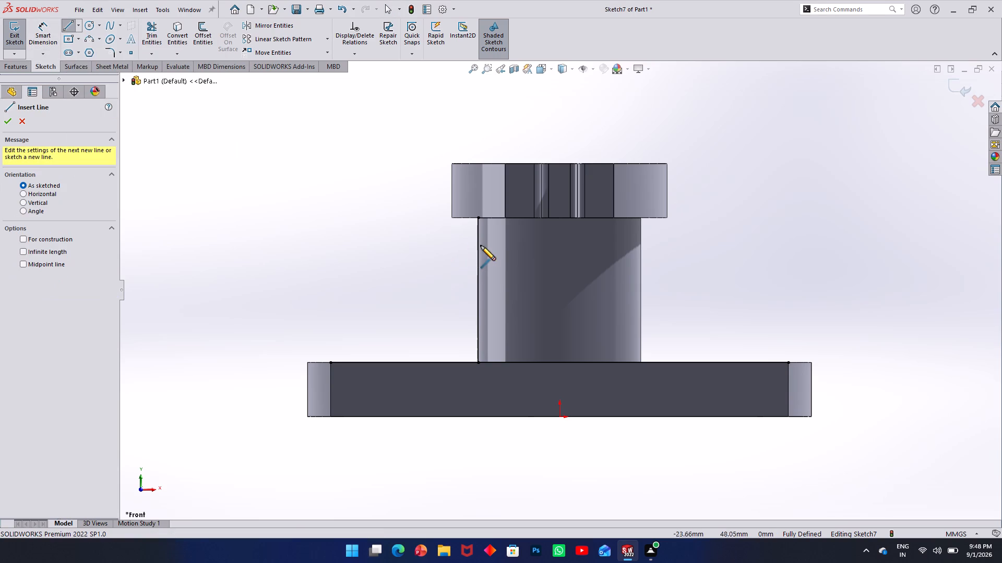
pyautogui.click(478, 250)
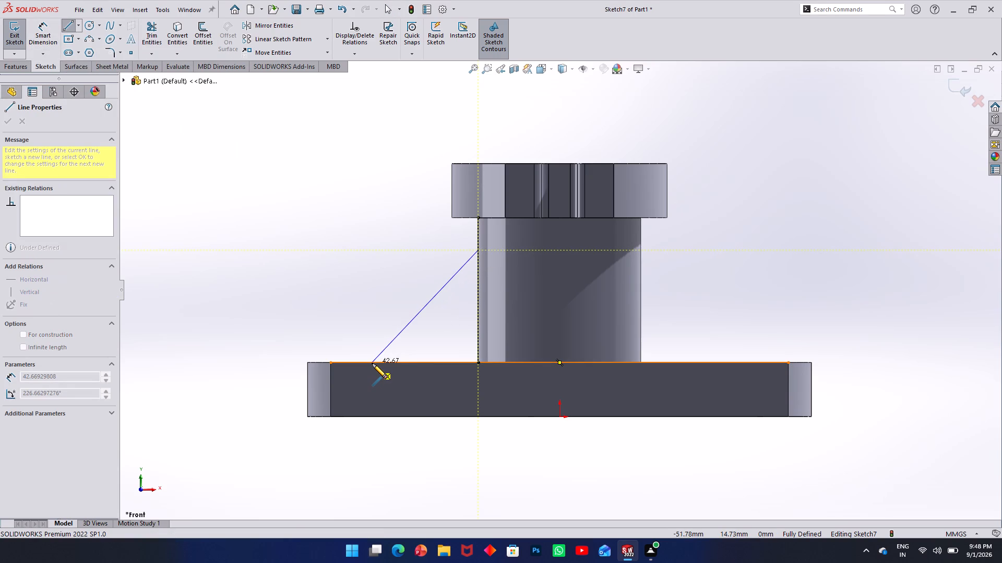
pyautogui.click(372, 363)
pyautogui.press('Escape')
# Dimension the diagonal line's upper endpoint at 30 mm above the base plate's top line.
pyautogui.scroll(-2, 440, 358)
pyautogui.moveTo(376, 345); pyautogui.dragTo(381, 362, button='middle')
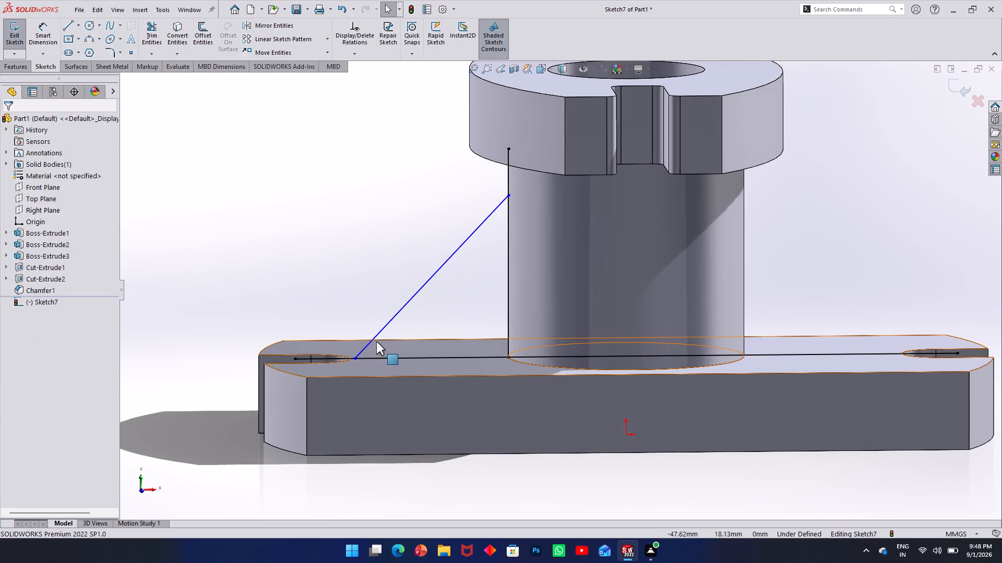
pyautogui.hotkey('ctrl', '8')
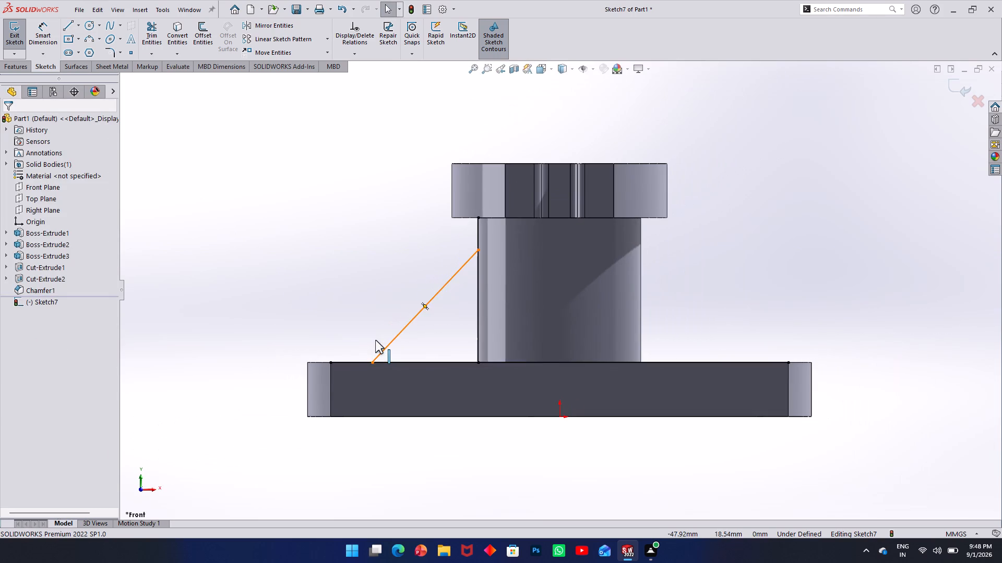
pyautogui.scroll(-3, 502, 296)
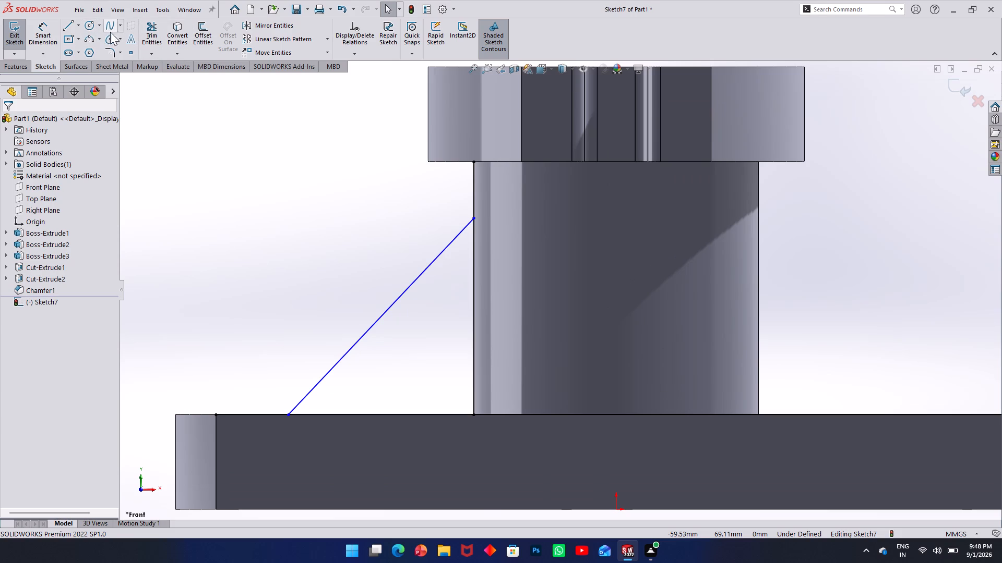
pyautogui.click(45, 33)
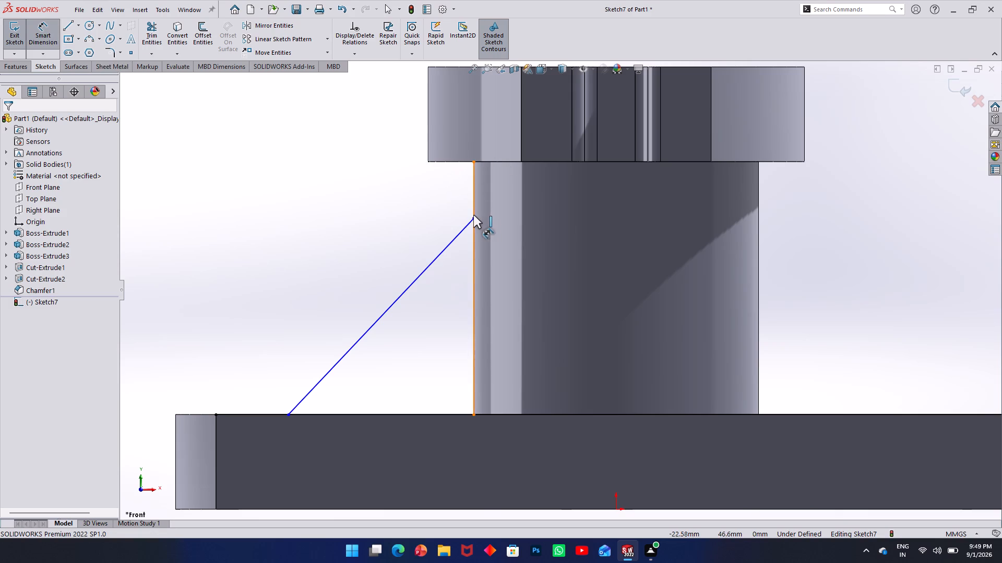
pyautogui.click(471, 218)
pyautogui.click(412, 413)
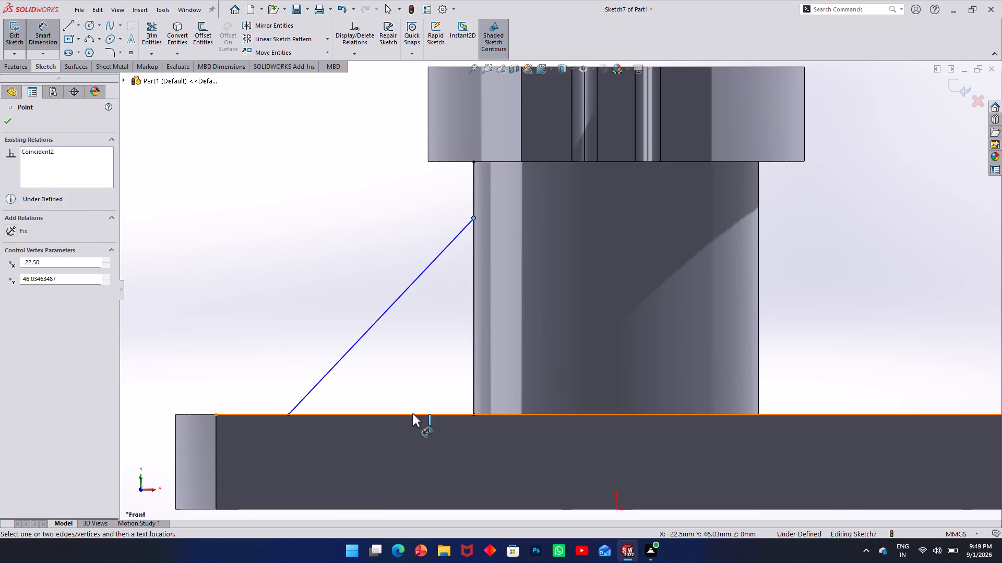
pyautogui.click(263, 315)
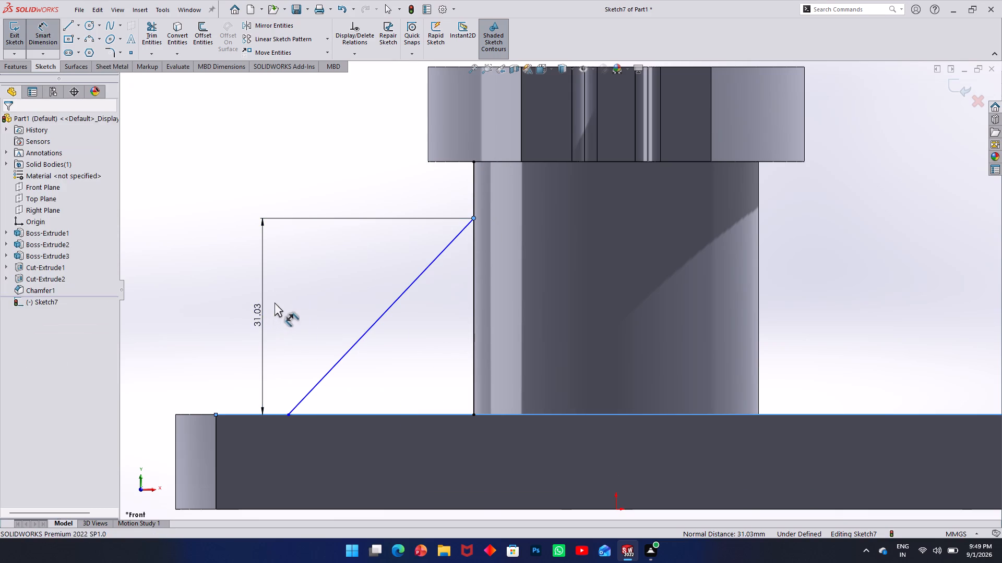
pyautogui.write('30')
pyautogui.press('Return')
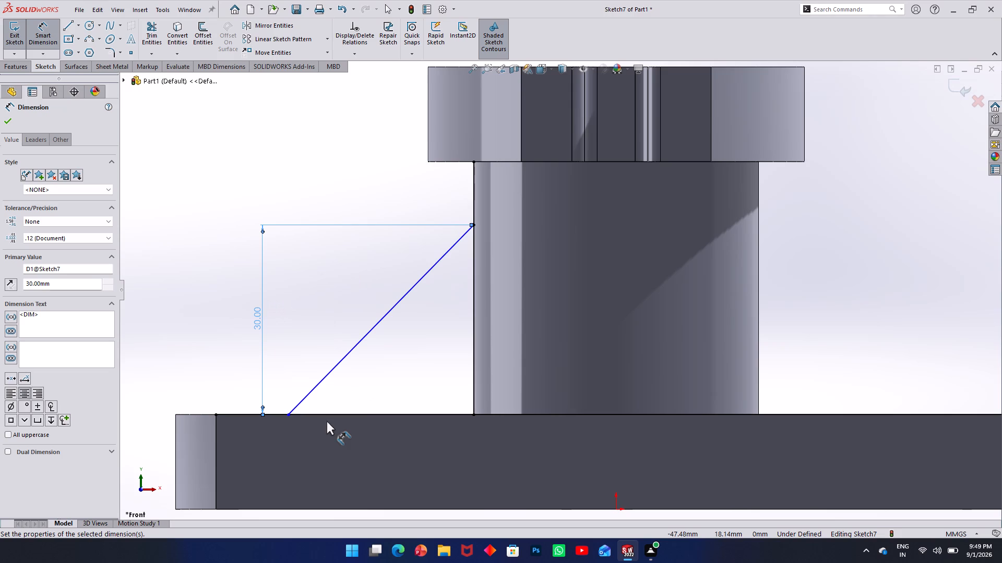
pyautogui.click(289, 413)
pyautogui.press('Escape')
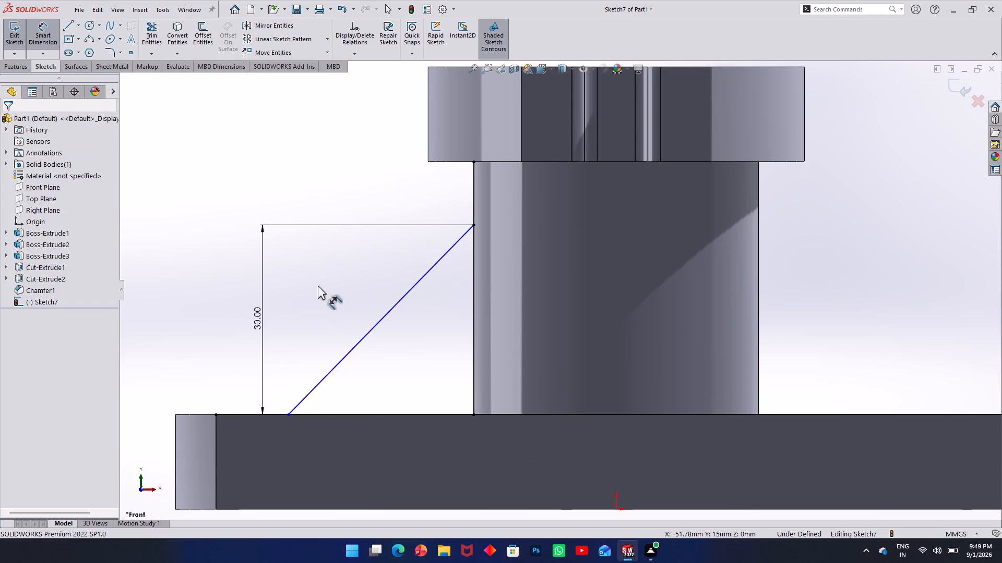
# Sketch a vertical centerline about 63 mm long through the origin, running from inside the boss to below the base plate.
pyautogui.scroll(2, 363, 250)
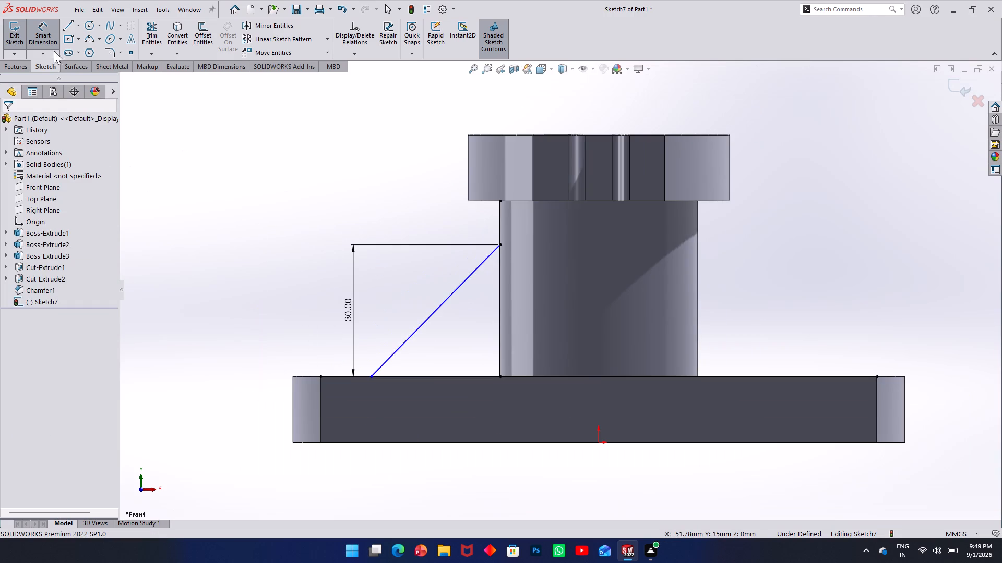
pyautogui.click(81, 27)
pyautogui.click(77, 52)
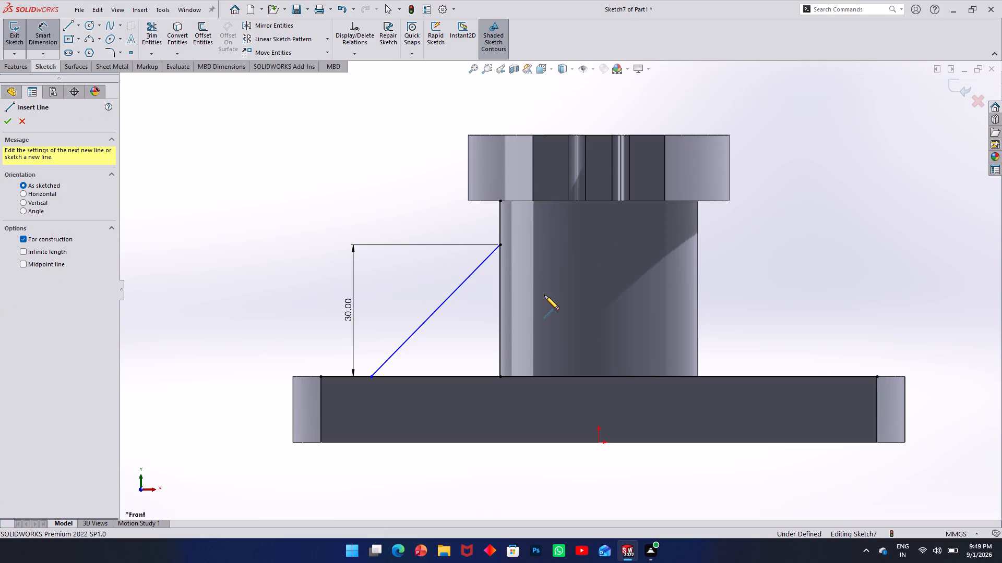
pyautogui.click(597, 228)
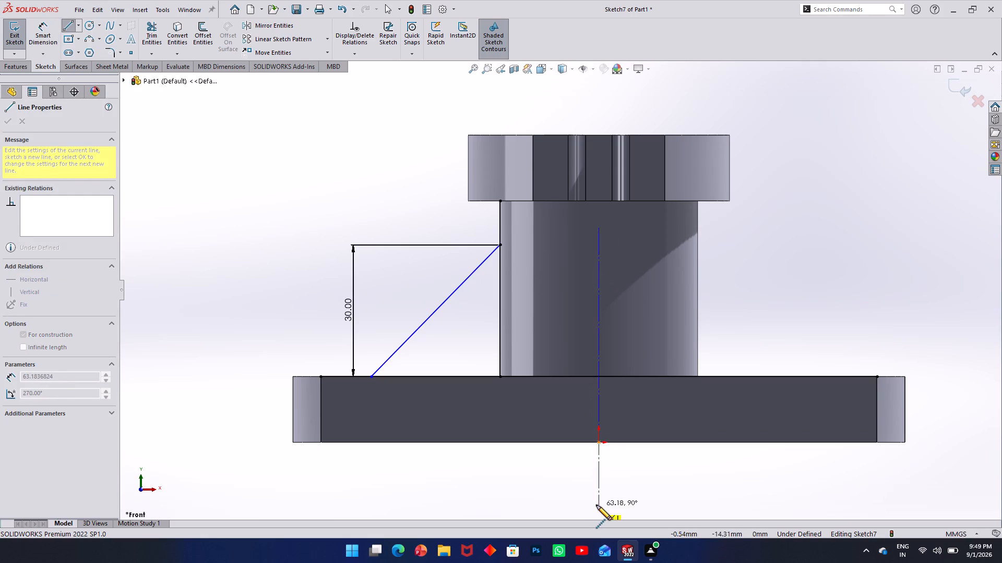
pyautogui.click(597, 505)
pyautogui.press('Escape')
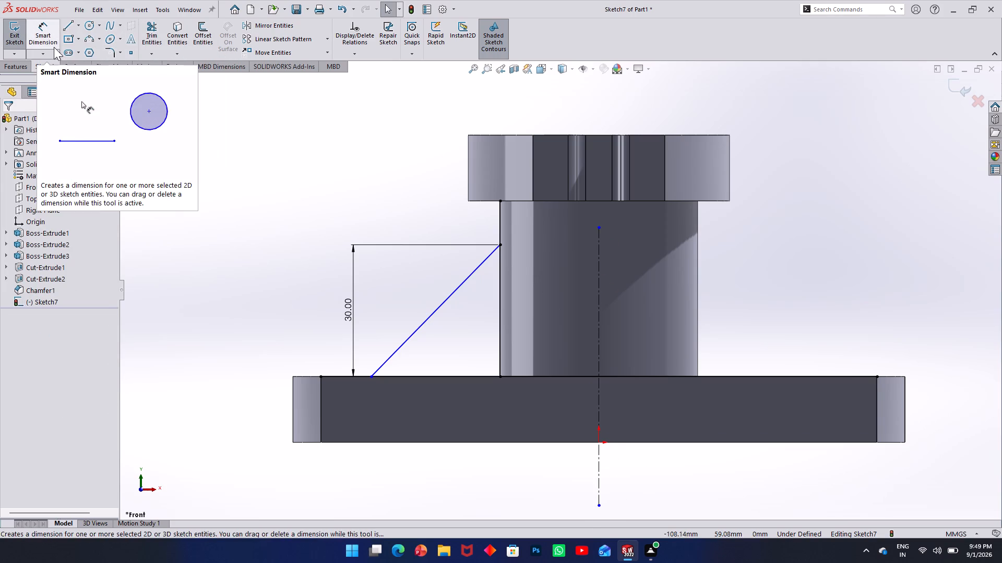
# Dimension the diagonal line's lower endpoint at 45 mm from the vertical centerline.
pyautogui.click(42, 36)
pyautogui.click(372, 379)
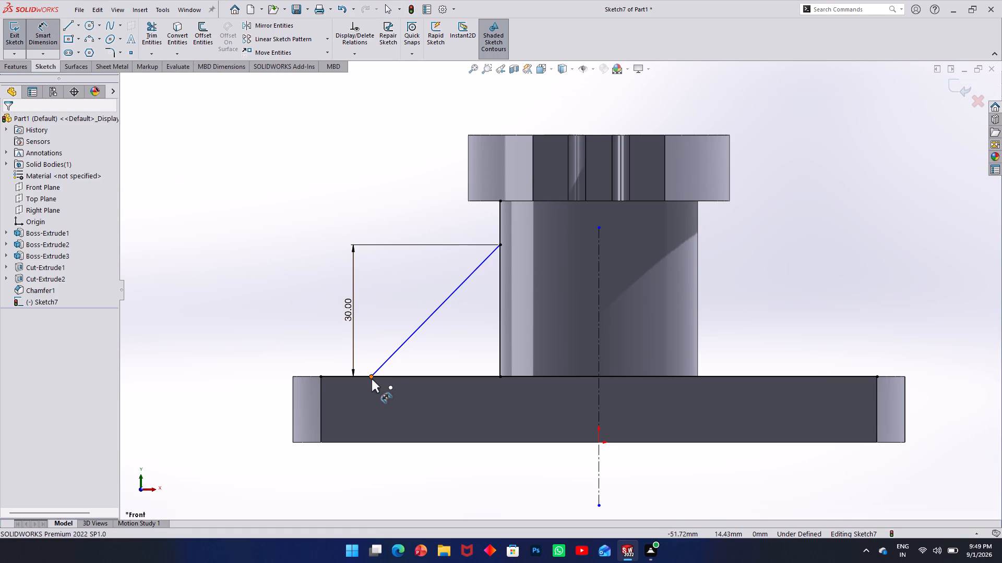
pyautogui.click(598, 351)
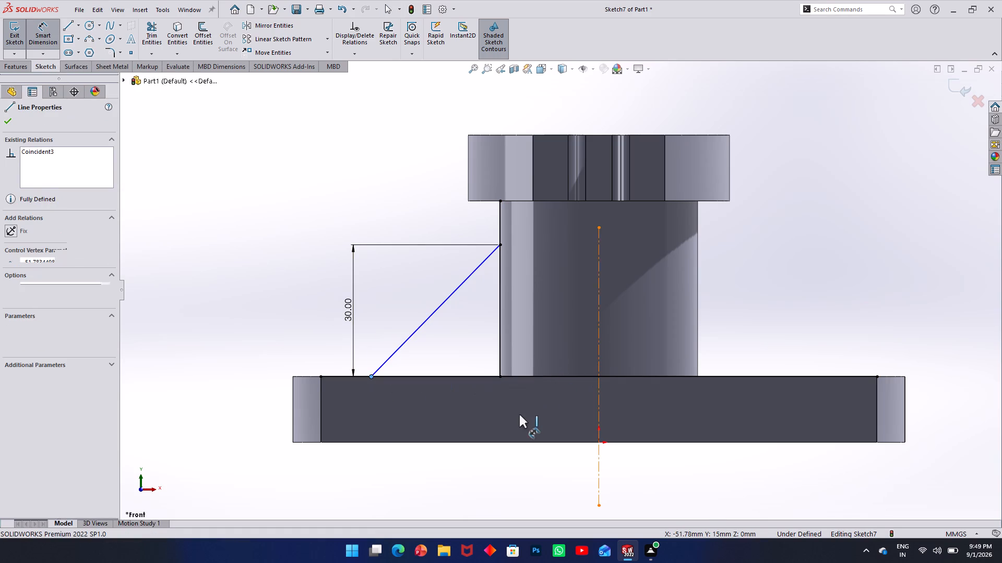
pyautogui.click(507, 483)
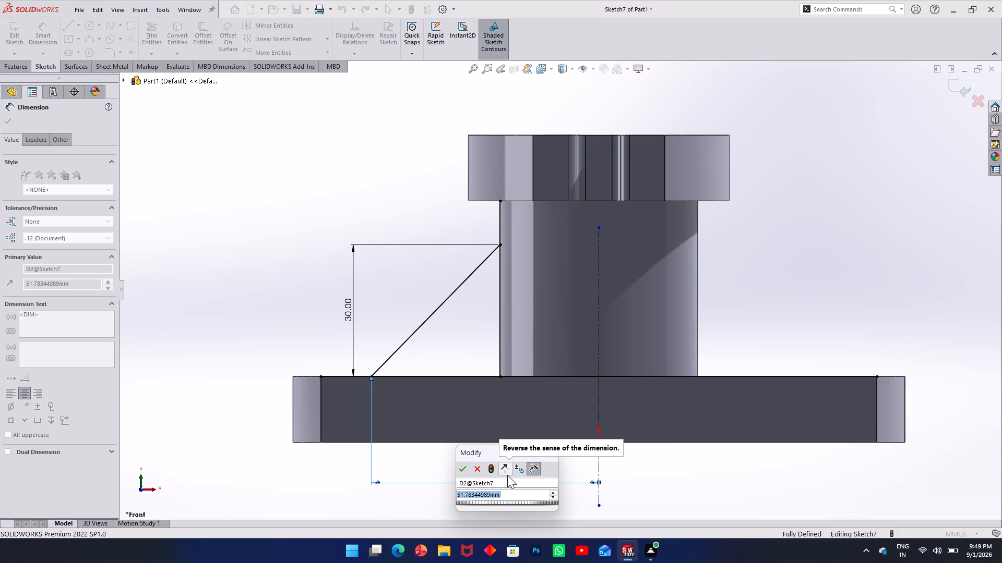
pyautogui.write('45')
pyautogui.press('Return')
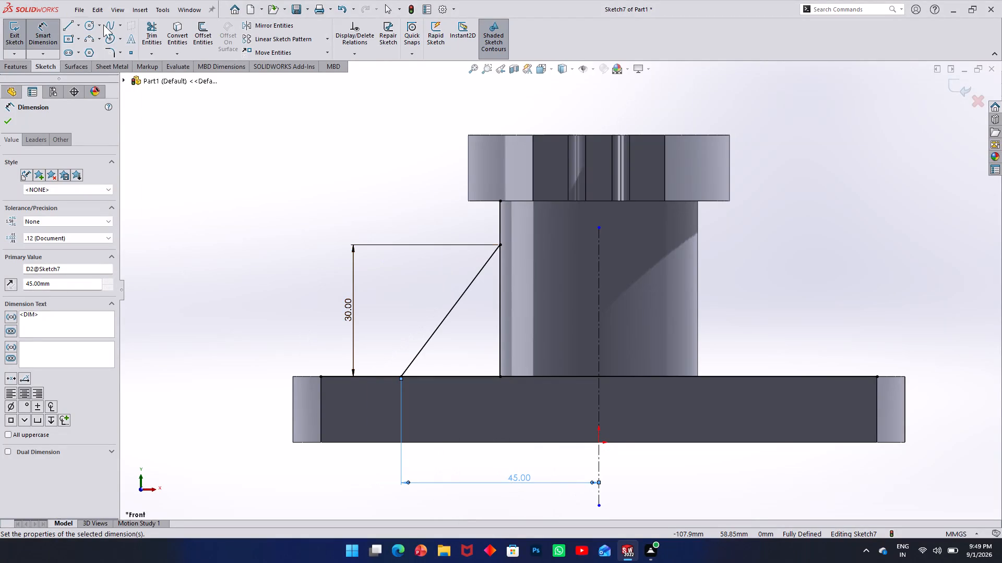
# Trim the base plate's converted top line to the right of the boss's left edge, removing the portions on both sides of the centerline.
pyautogui.click(158, 32)
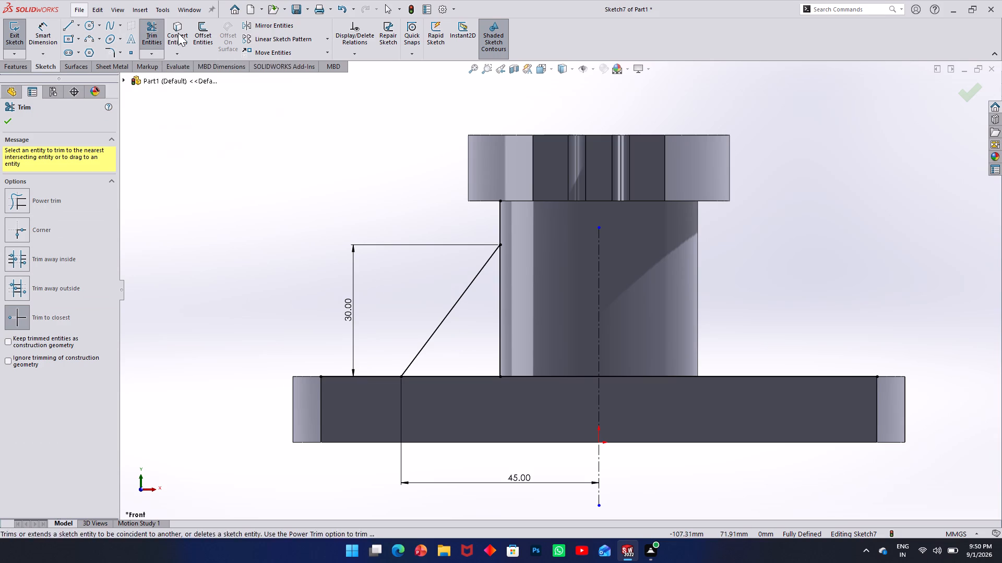
pyautogui.click(158, 25)
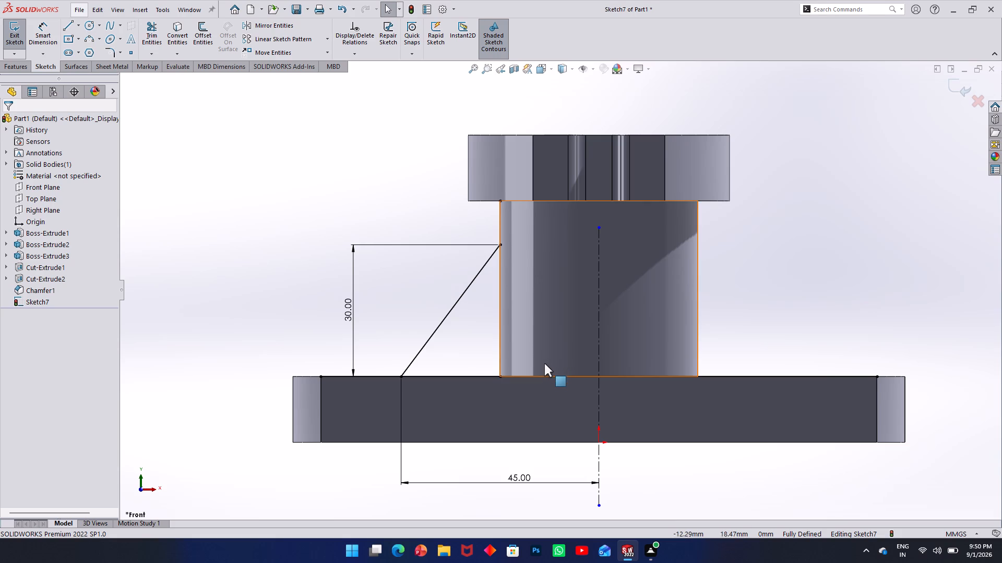
pyautogui.click(583, 376)
pyautogui.click(205, 252)
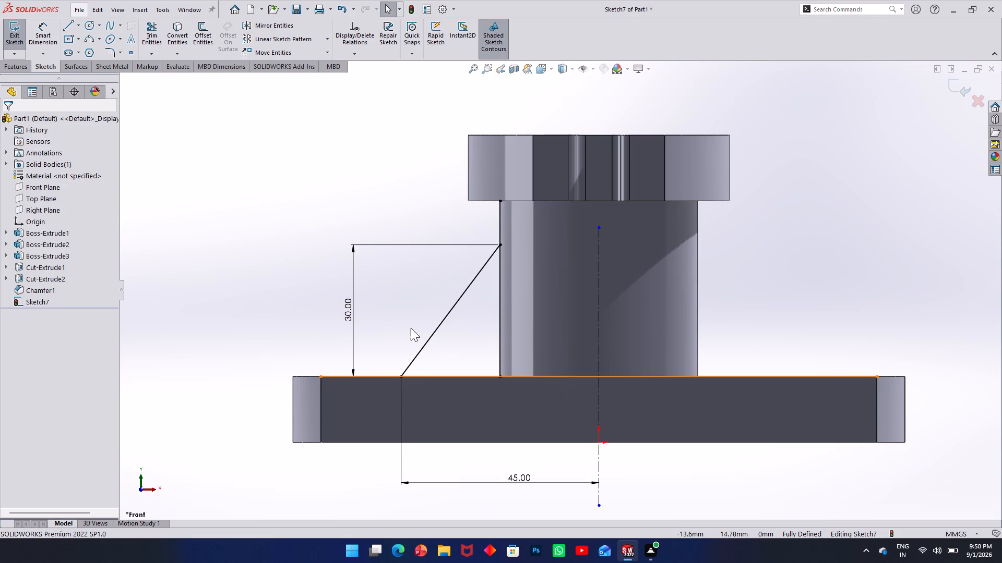
pyautogui.scroll(-1, 465, 331)
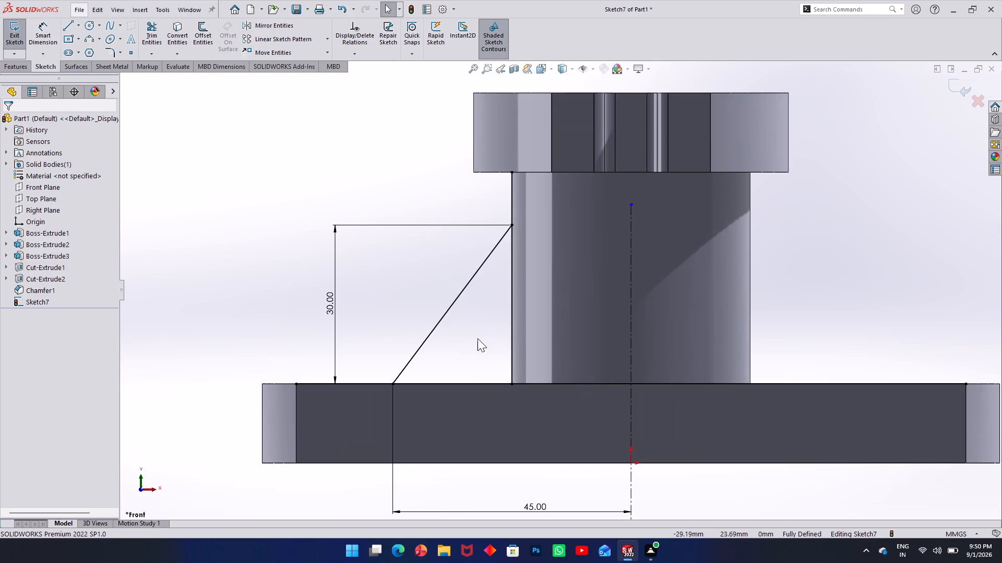
pyautogui.scroll(-2, 605, 384)
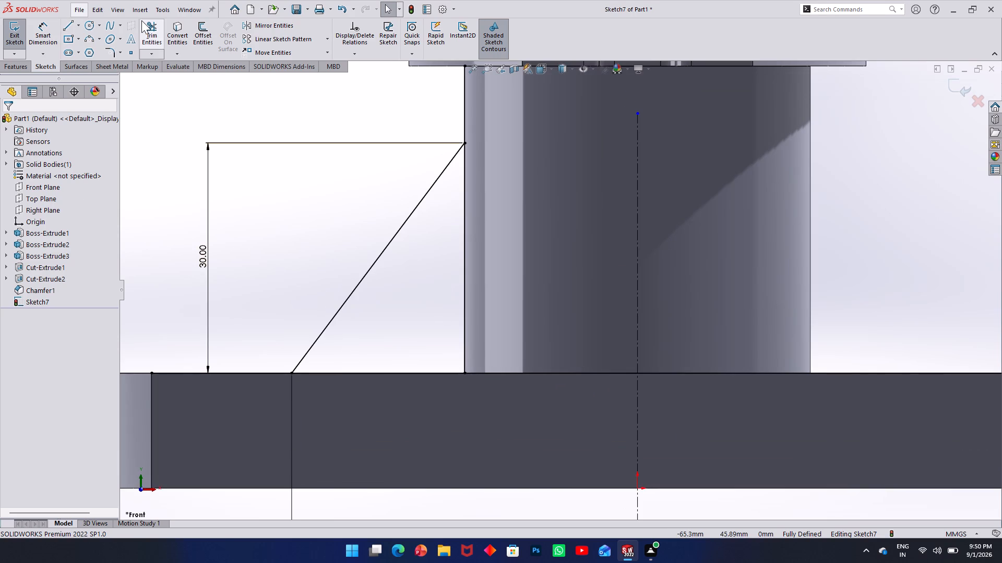
pyautogui.click(148, 27)
pyautogui.click(567, 372)
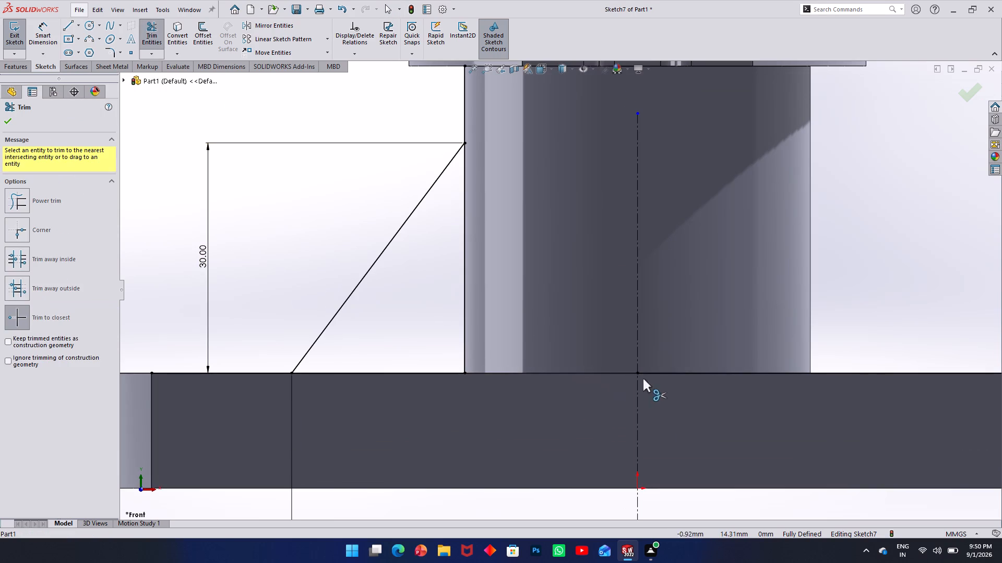
pyautogui.click(678, 372)
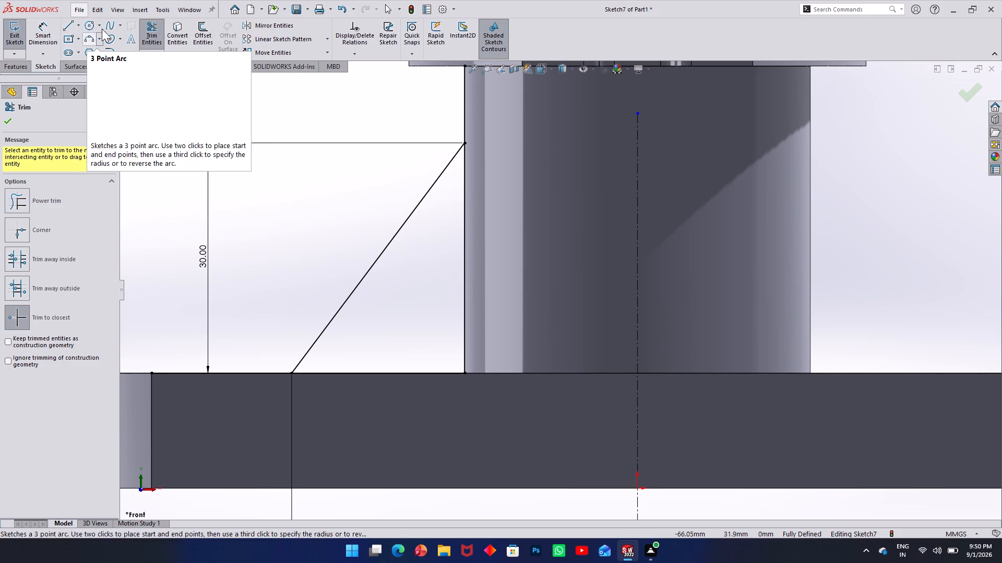
pyautogui.click(153, 35)
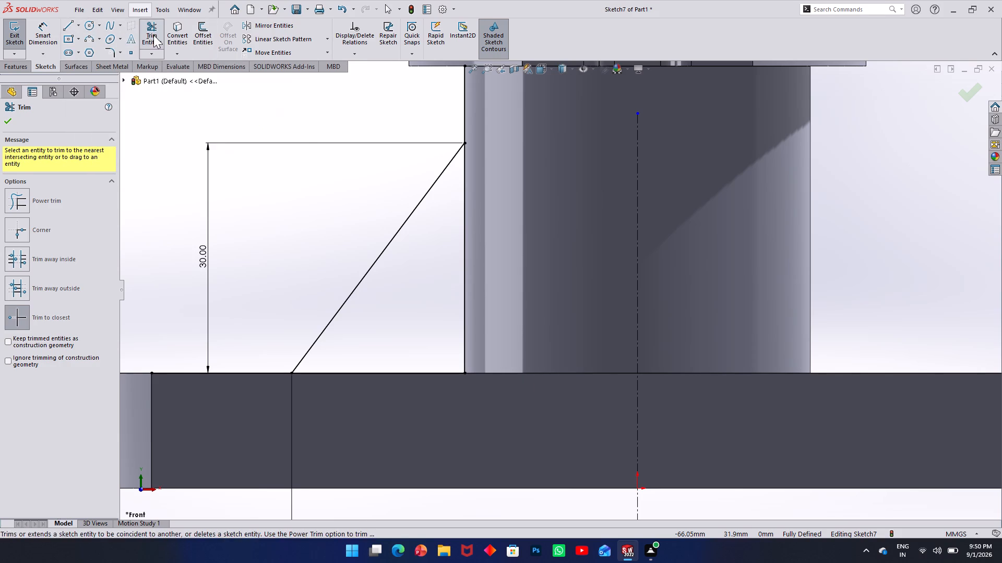
# Trim the base plate line beyond the diagonal's lower endpoint and the boss edge line above its upper endpoint, then exit the sketch.
pyautogui.click(63, 22)
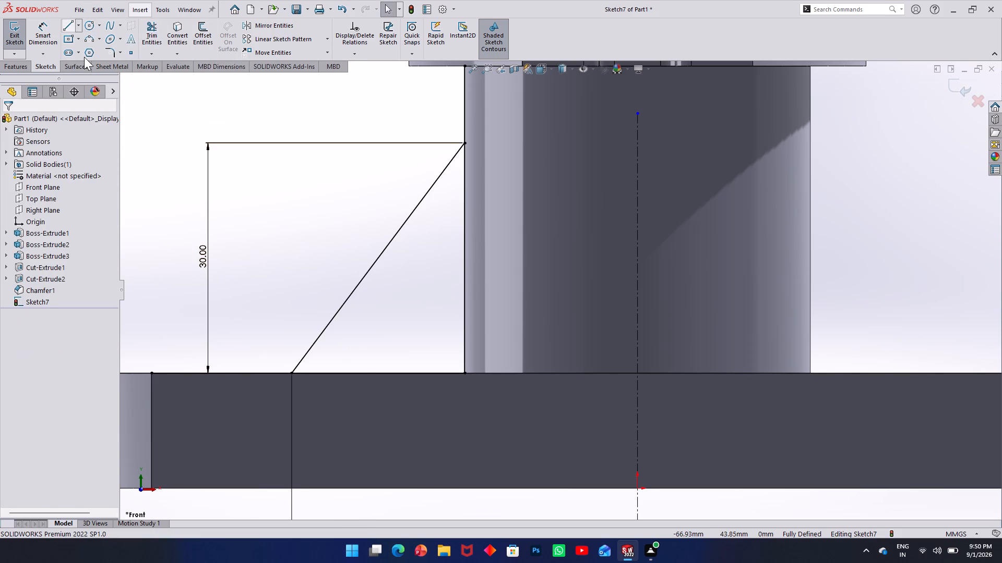
pyautogui.moveTo(280, 293); pyautogui.dragTo(290, 350, button='middle')
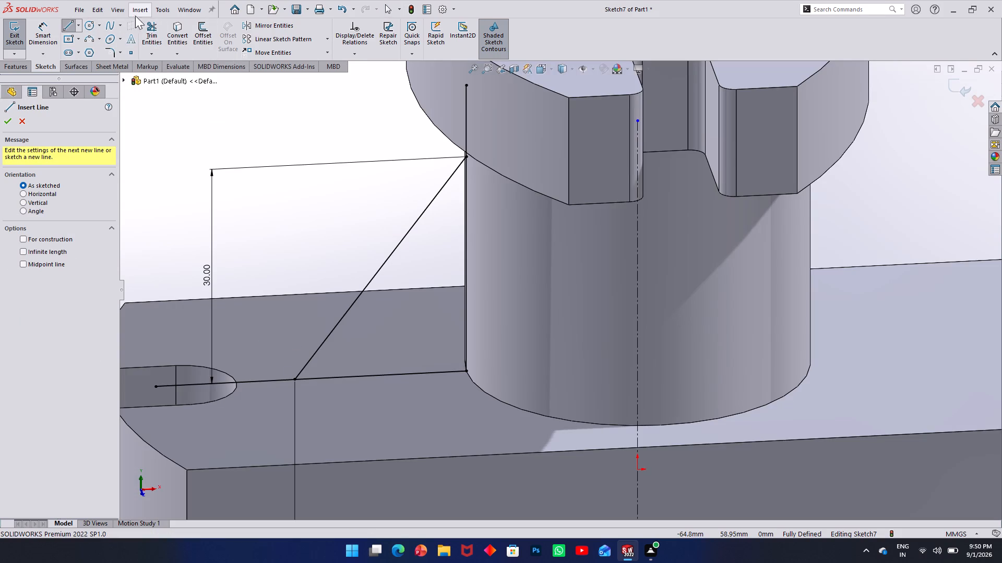
pyautogui.click(147, 28)
pyautogui.click(177, 386)
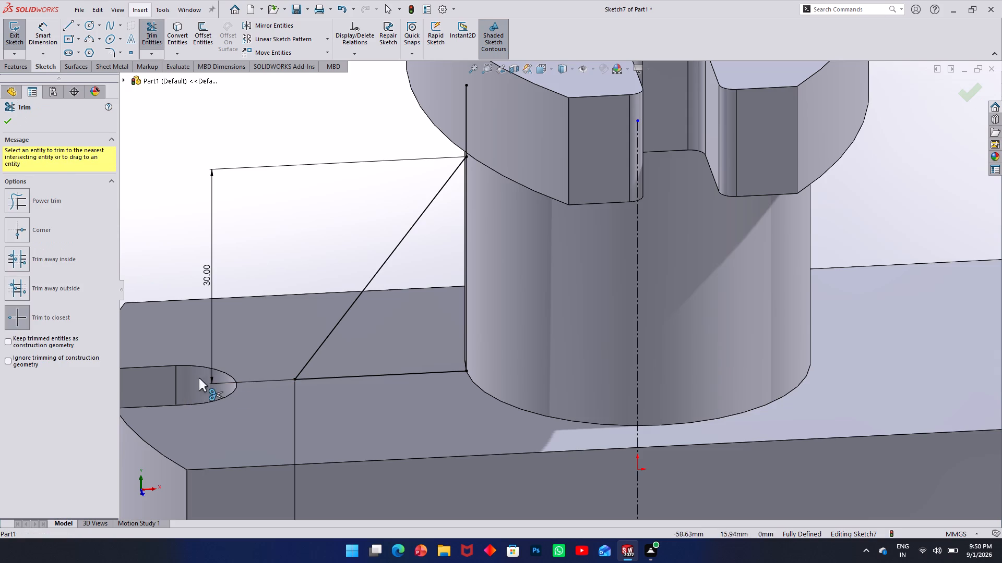
pyautogui.scroll(-9, 490, 363)
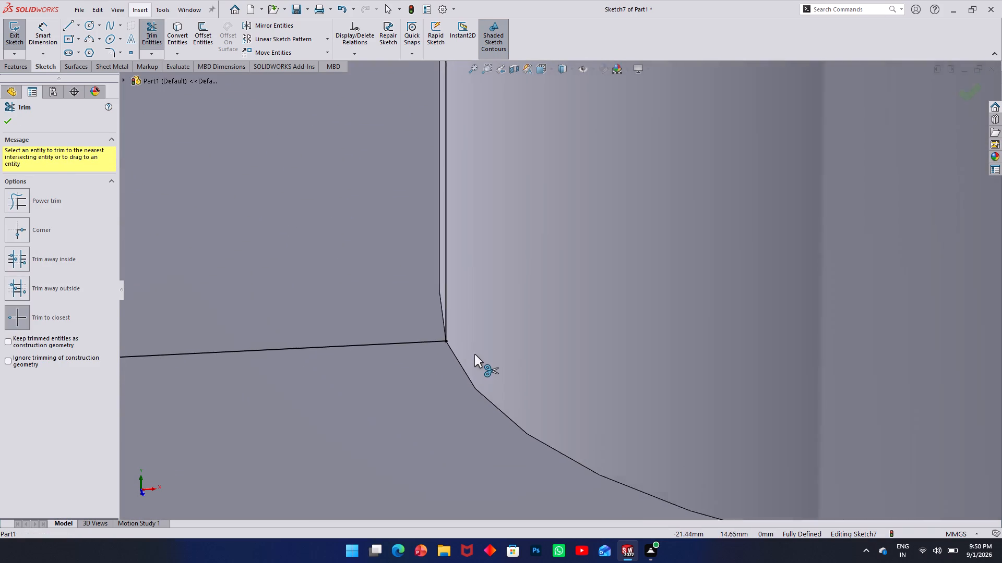
pyautogui.scroll(-2, 474, 354)
pyautogui.scroll(16, 468, 349)
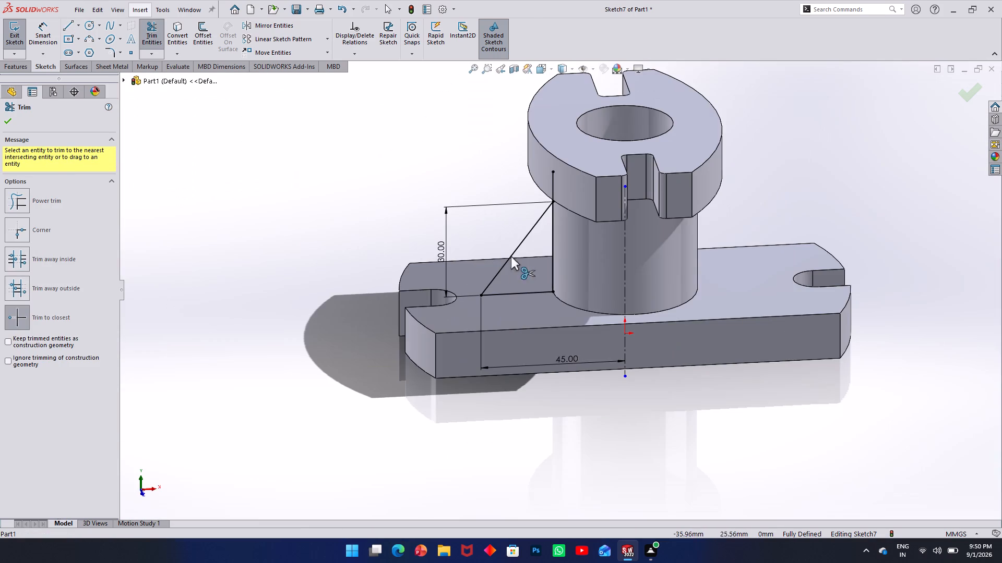
pyautogui.click(553, 175)
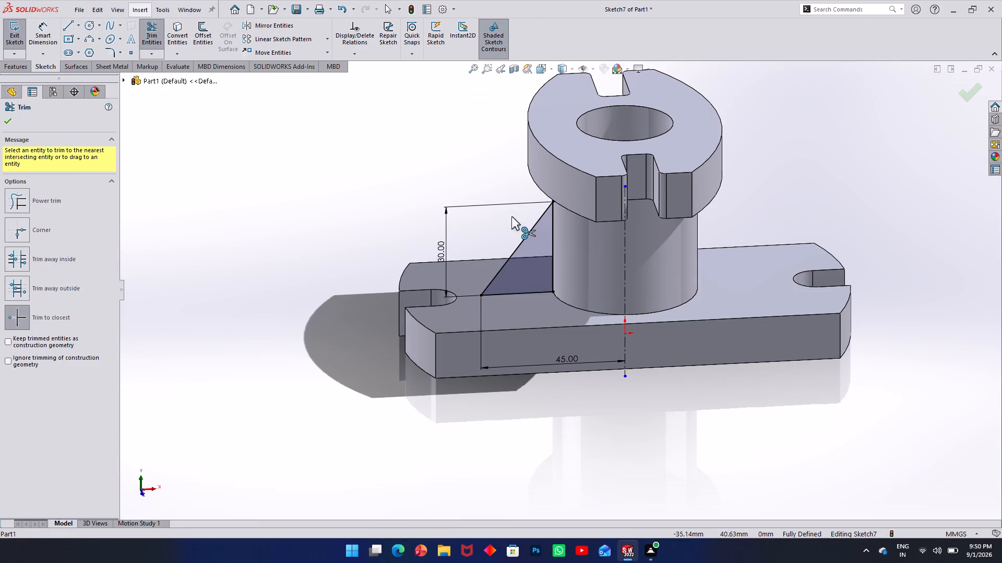
pyautogui.moveTo(548, 244); pyautogui.dragTo(538, 192, button='middle')
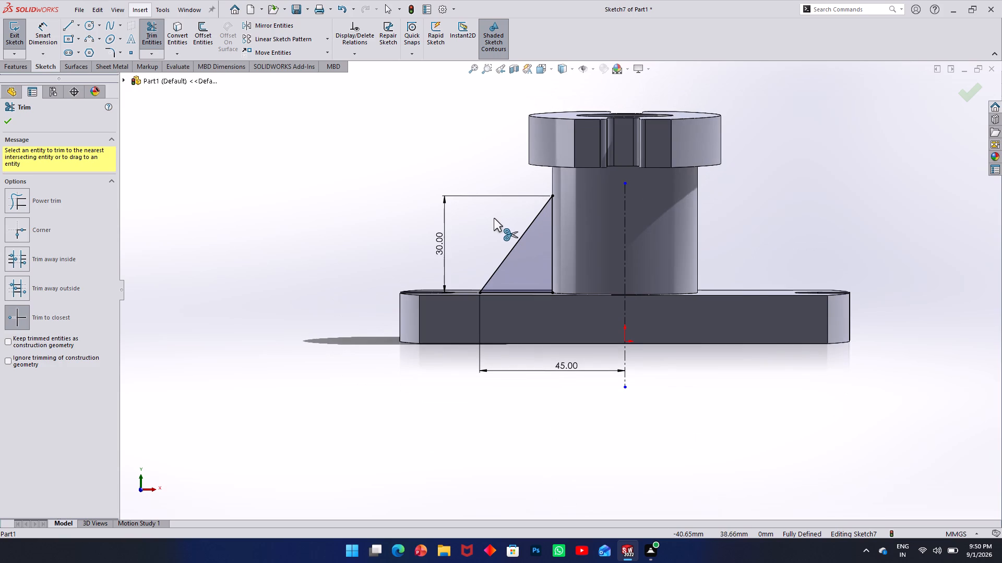
pyautogui.scroll(-1, 494, 220)
pyautogui.scroll(-3, 568, 178)
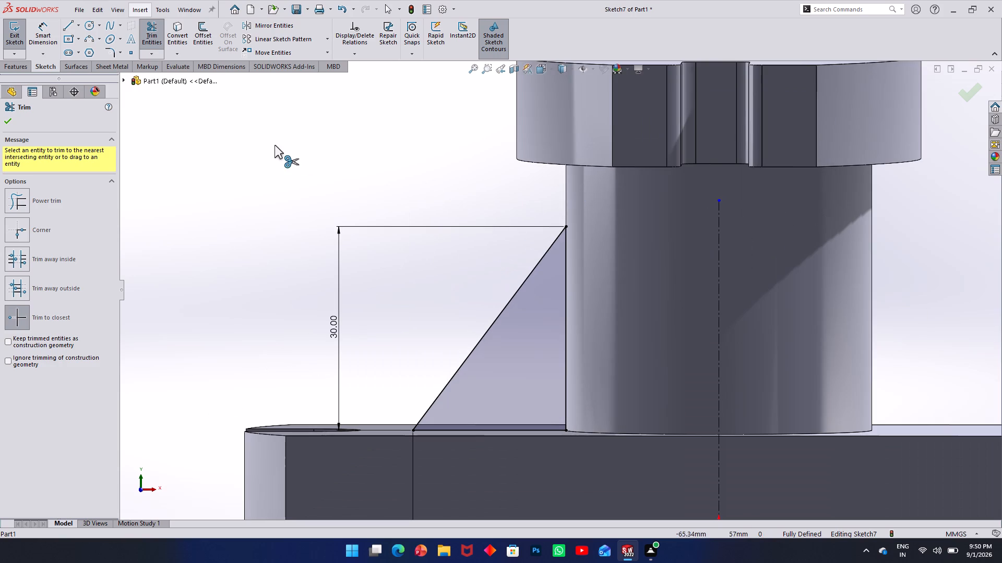
pyautogui.click(273, 123)
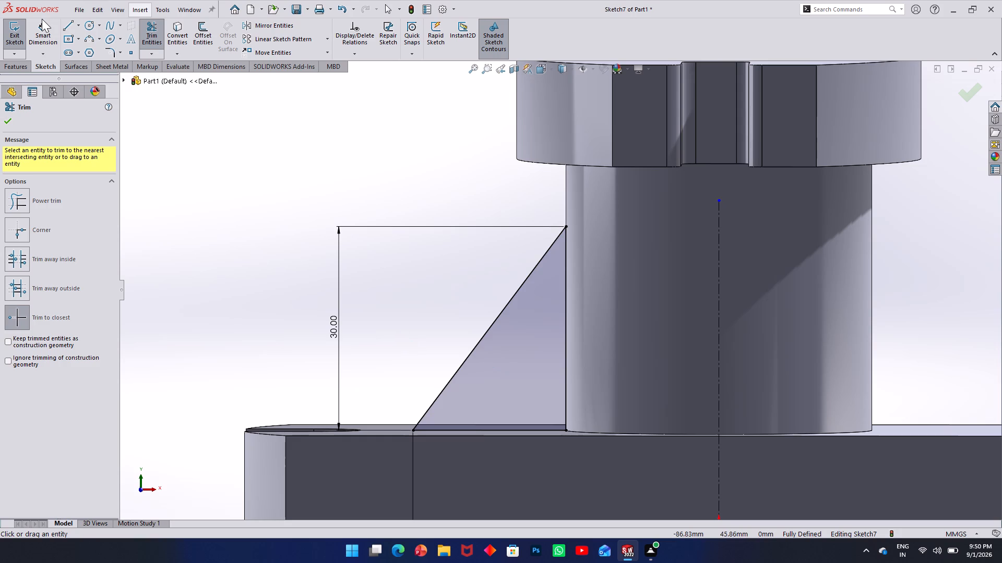
pyautogui.click(13, 28)
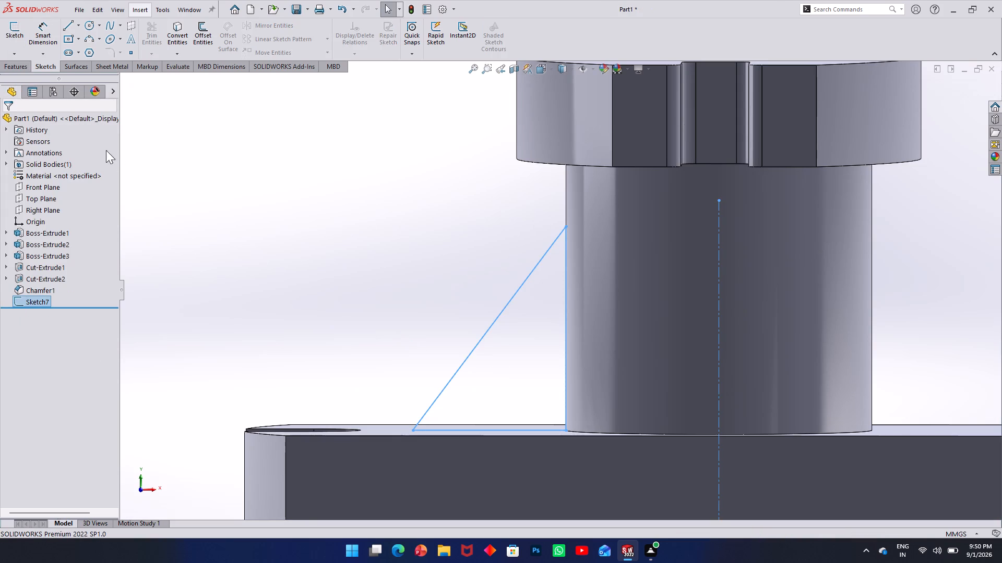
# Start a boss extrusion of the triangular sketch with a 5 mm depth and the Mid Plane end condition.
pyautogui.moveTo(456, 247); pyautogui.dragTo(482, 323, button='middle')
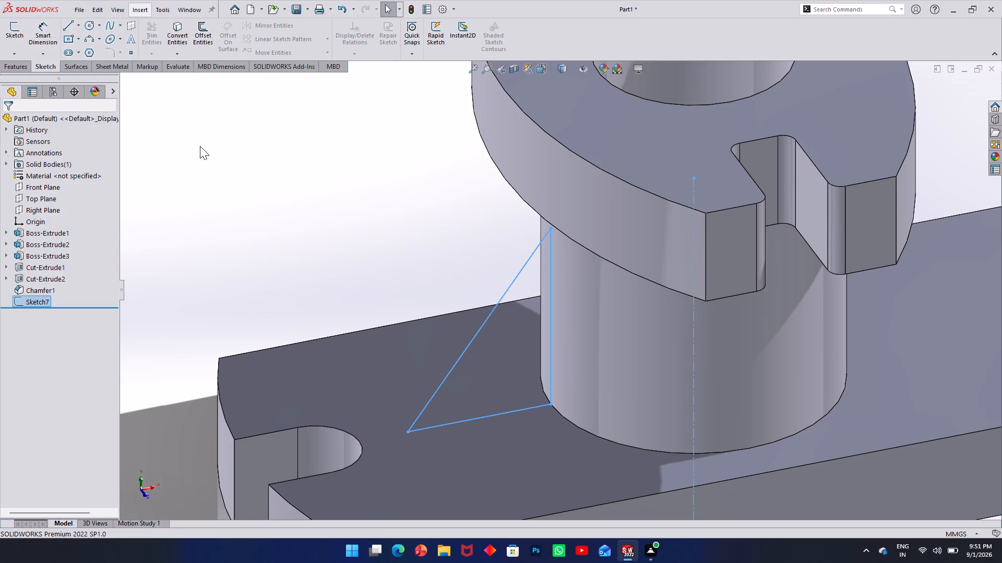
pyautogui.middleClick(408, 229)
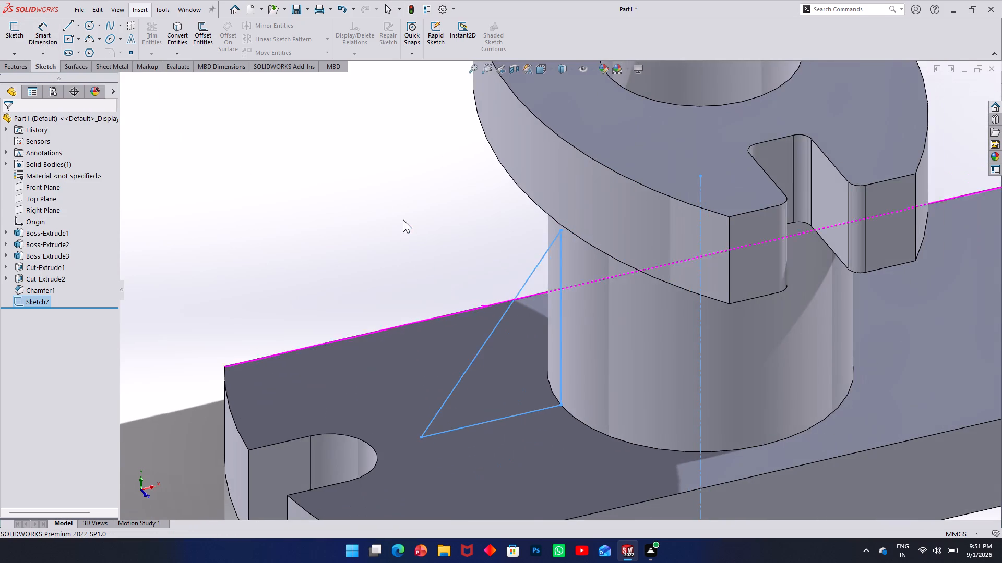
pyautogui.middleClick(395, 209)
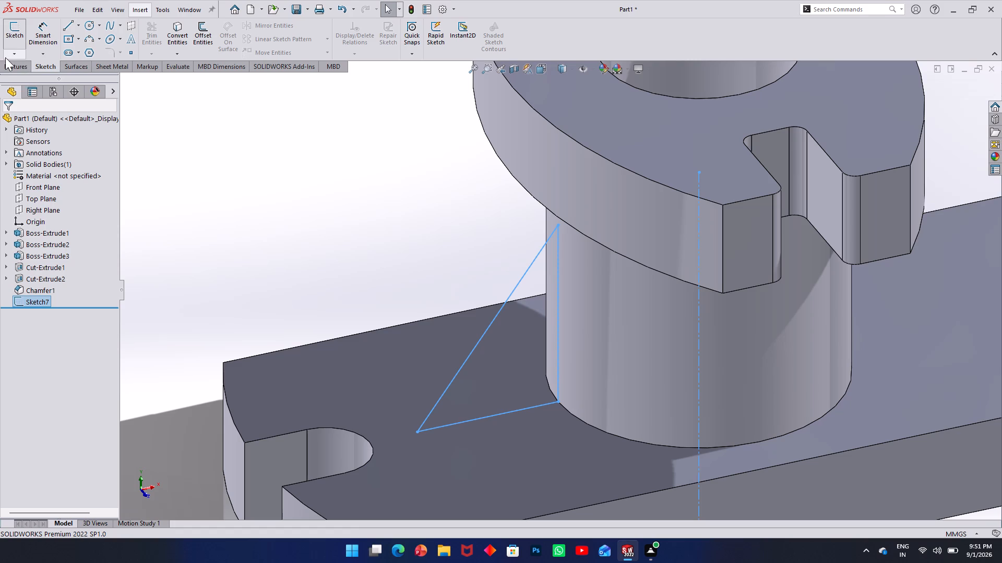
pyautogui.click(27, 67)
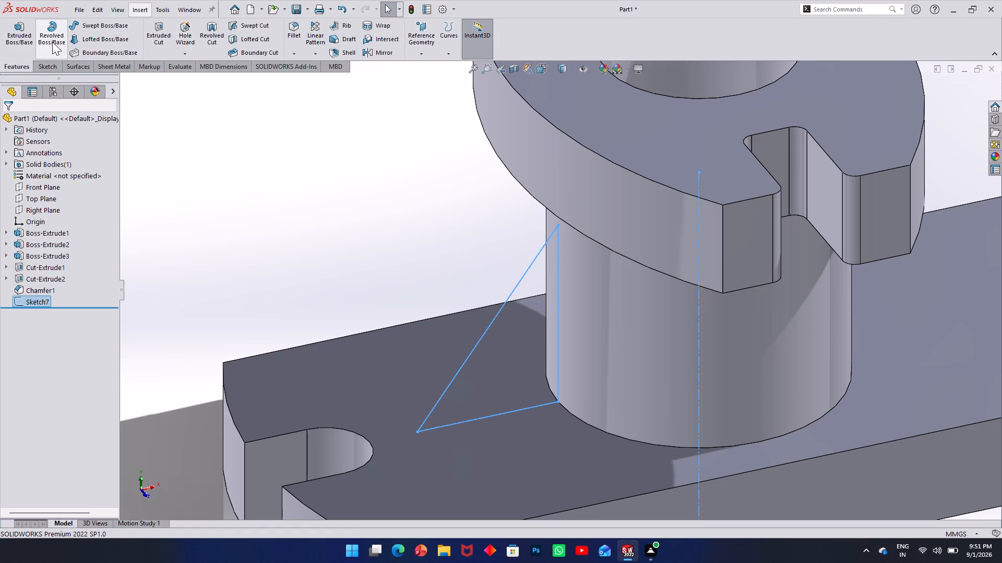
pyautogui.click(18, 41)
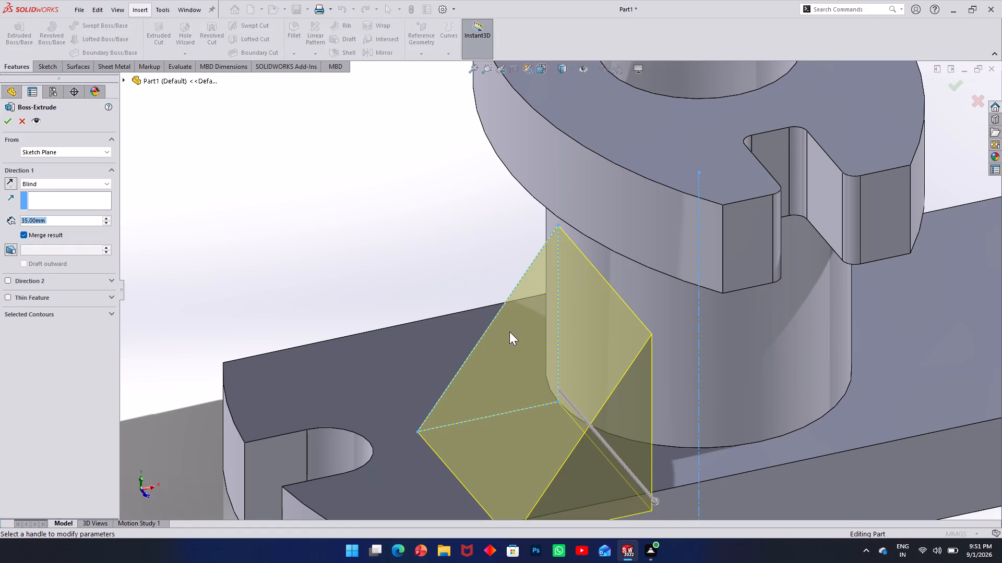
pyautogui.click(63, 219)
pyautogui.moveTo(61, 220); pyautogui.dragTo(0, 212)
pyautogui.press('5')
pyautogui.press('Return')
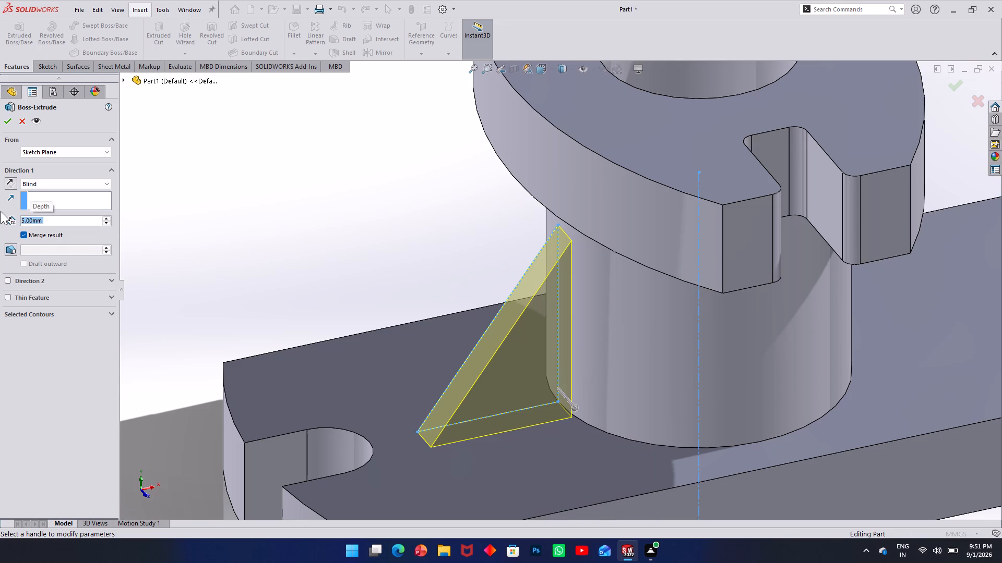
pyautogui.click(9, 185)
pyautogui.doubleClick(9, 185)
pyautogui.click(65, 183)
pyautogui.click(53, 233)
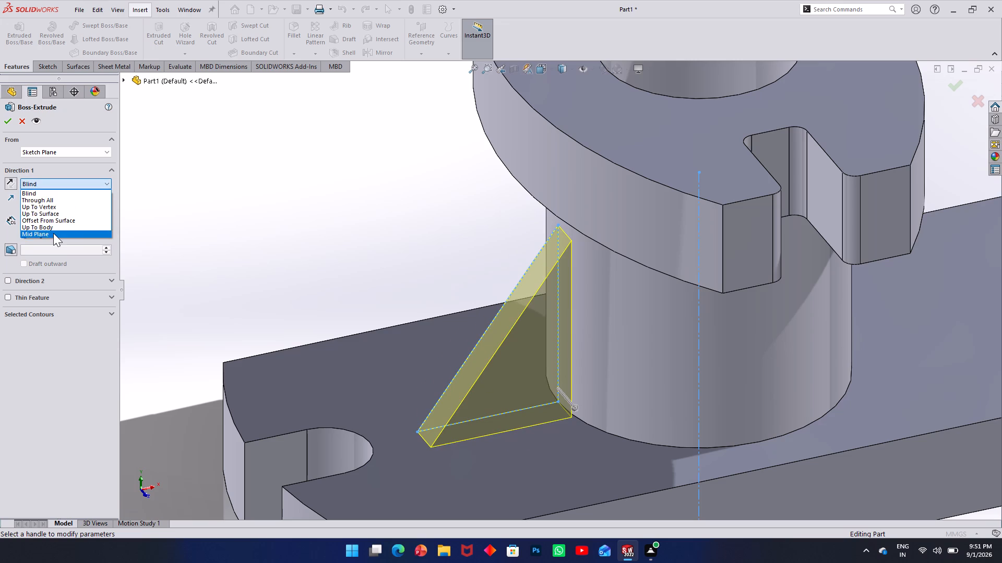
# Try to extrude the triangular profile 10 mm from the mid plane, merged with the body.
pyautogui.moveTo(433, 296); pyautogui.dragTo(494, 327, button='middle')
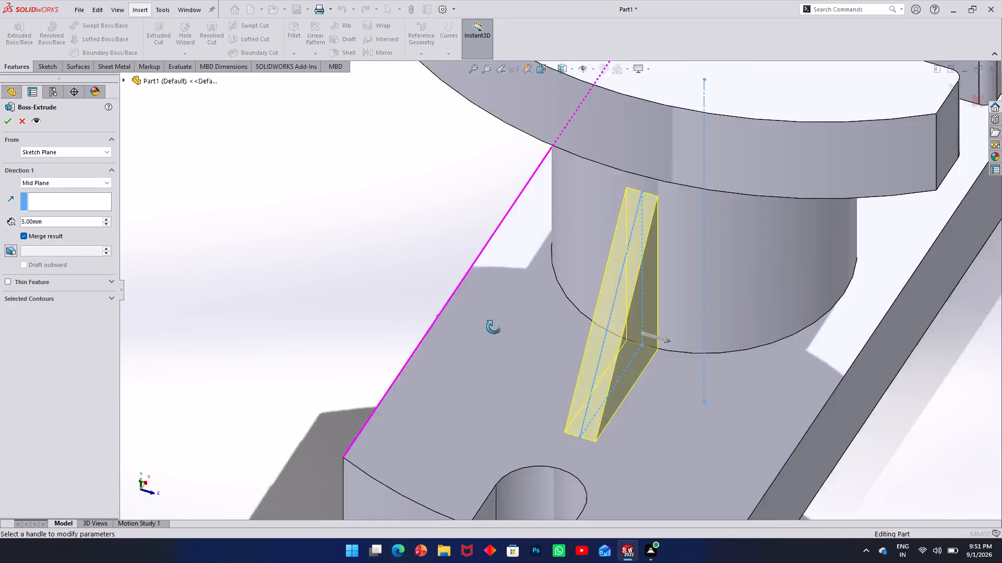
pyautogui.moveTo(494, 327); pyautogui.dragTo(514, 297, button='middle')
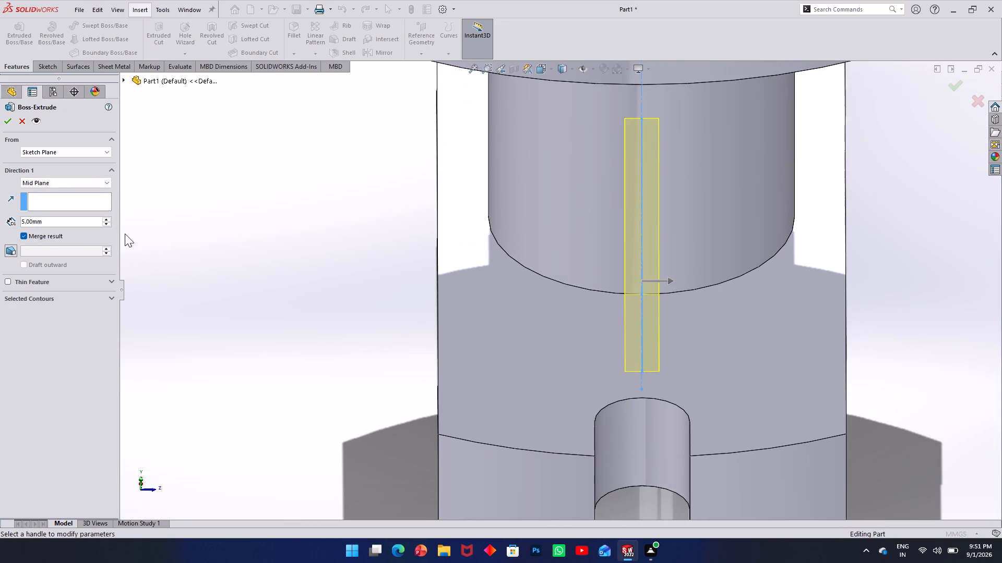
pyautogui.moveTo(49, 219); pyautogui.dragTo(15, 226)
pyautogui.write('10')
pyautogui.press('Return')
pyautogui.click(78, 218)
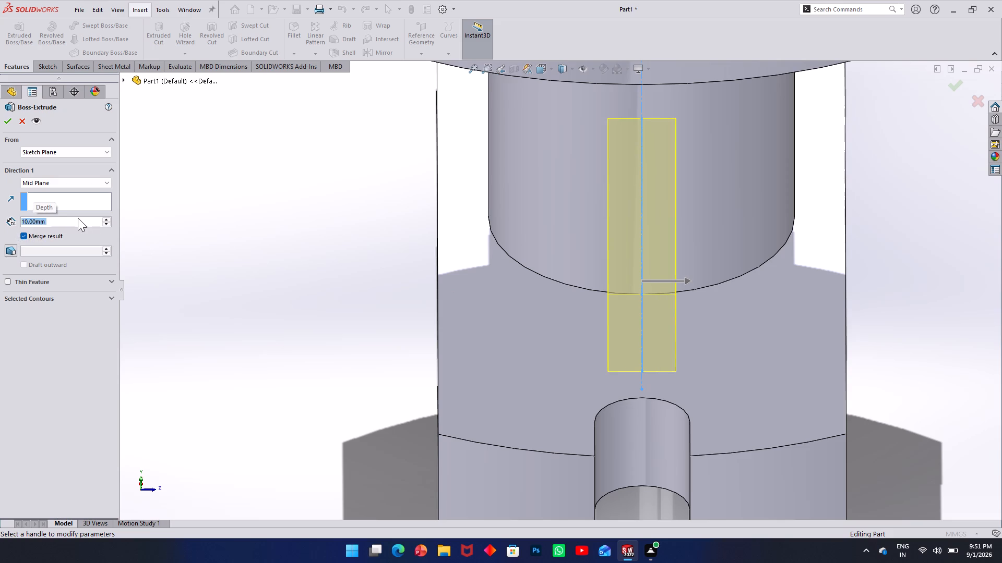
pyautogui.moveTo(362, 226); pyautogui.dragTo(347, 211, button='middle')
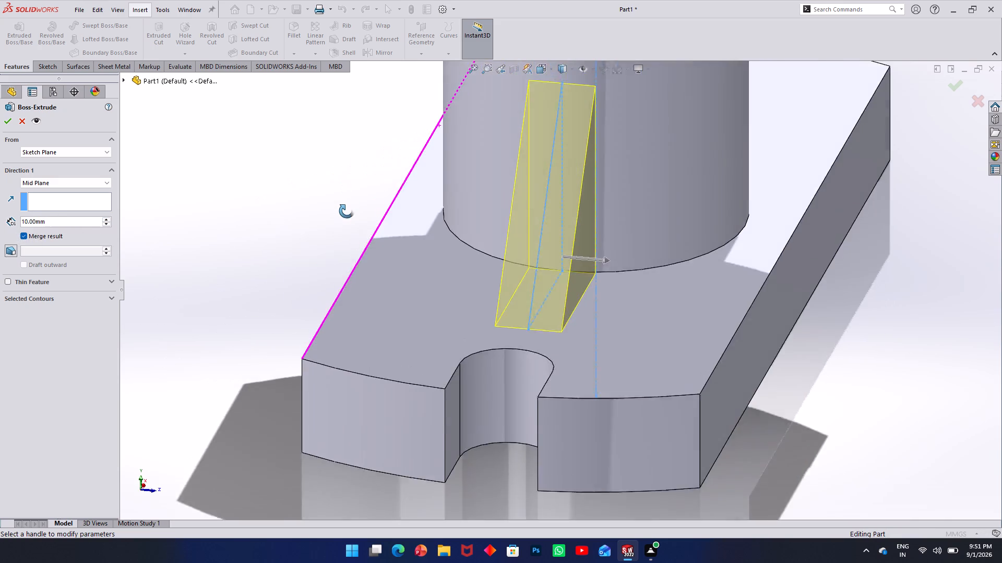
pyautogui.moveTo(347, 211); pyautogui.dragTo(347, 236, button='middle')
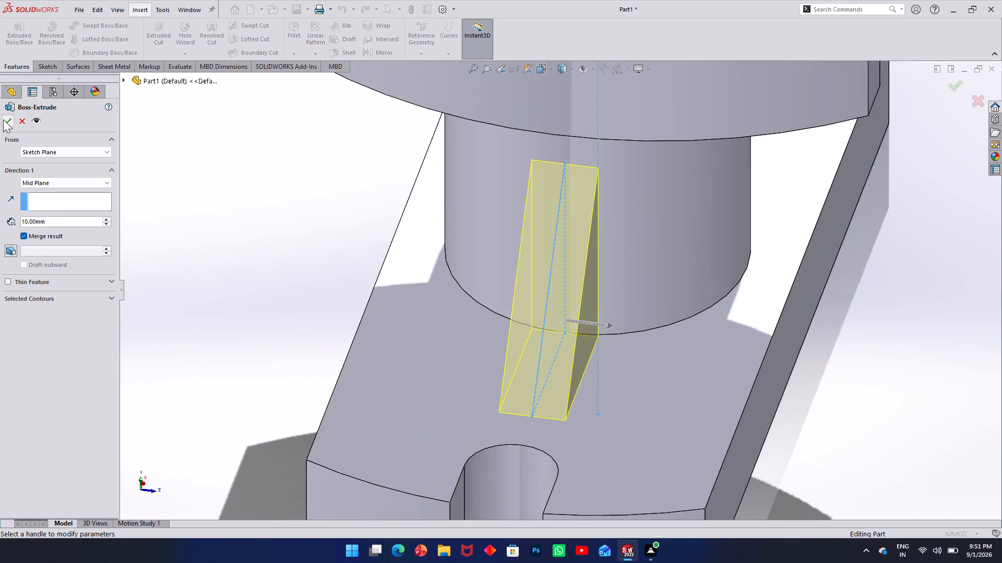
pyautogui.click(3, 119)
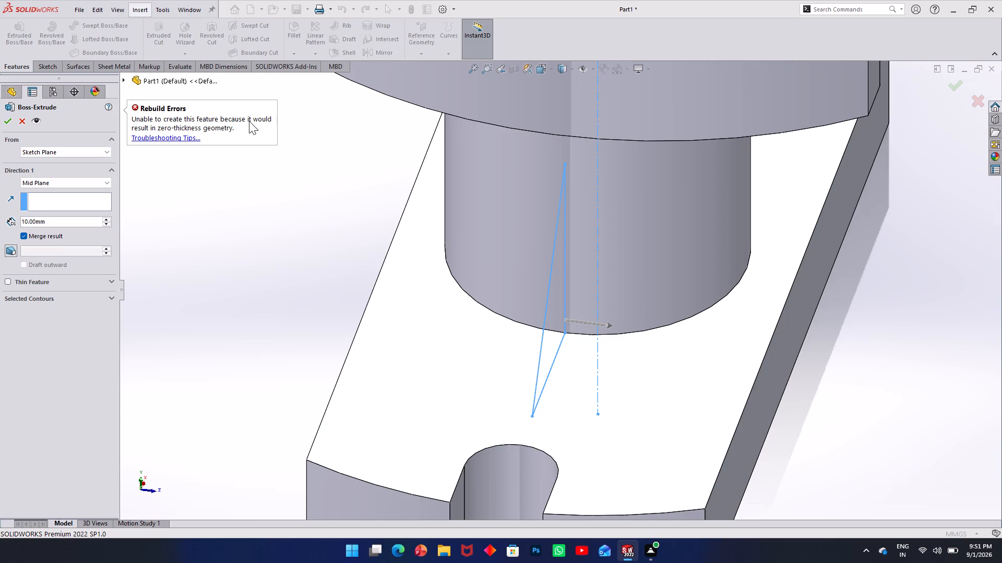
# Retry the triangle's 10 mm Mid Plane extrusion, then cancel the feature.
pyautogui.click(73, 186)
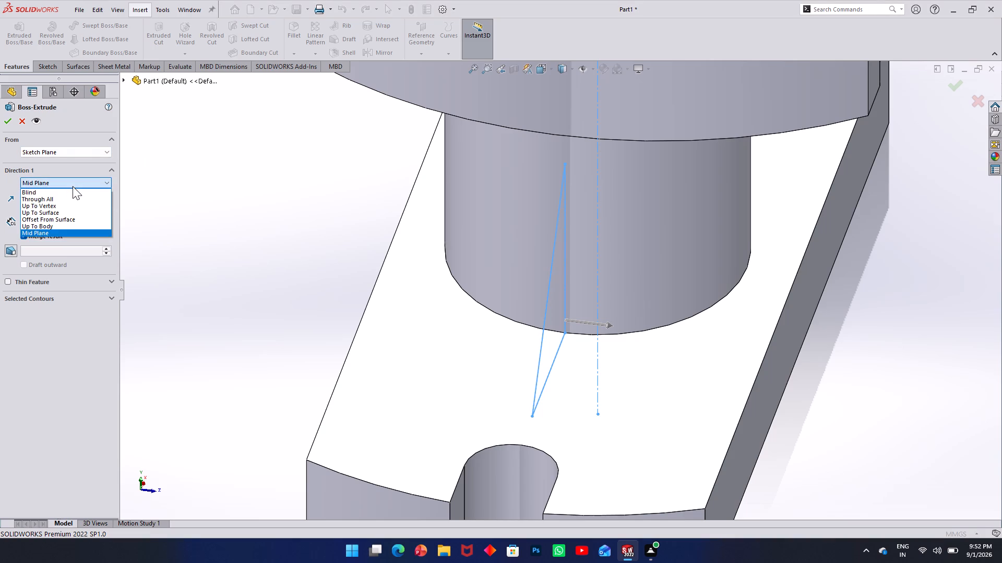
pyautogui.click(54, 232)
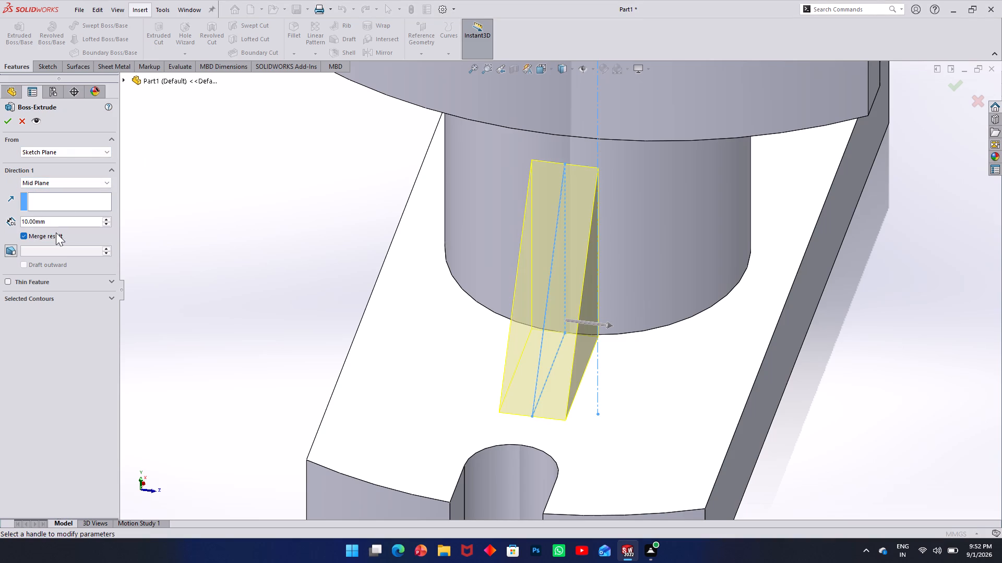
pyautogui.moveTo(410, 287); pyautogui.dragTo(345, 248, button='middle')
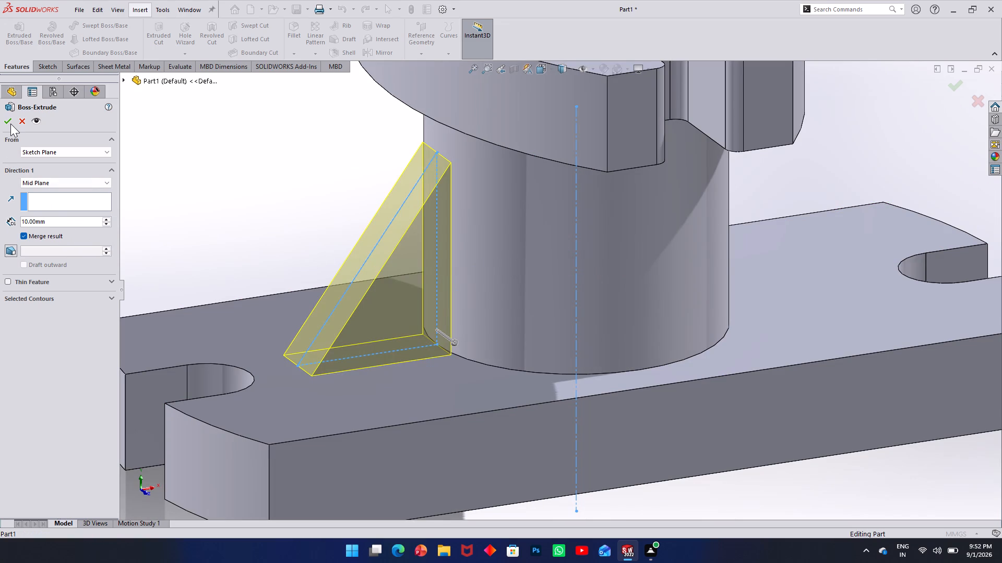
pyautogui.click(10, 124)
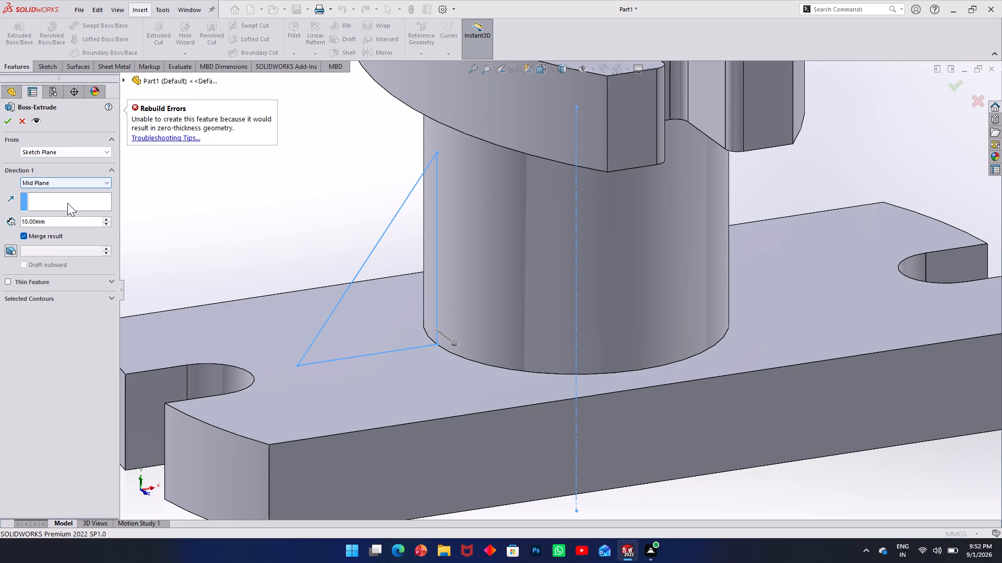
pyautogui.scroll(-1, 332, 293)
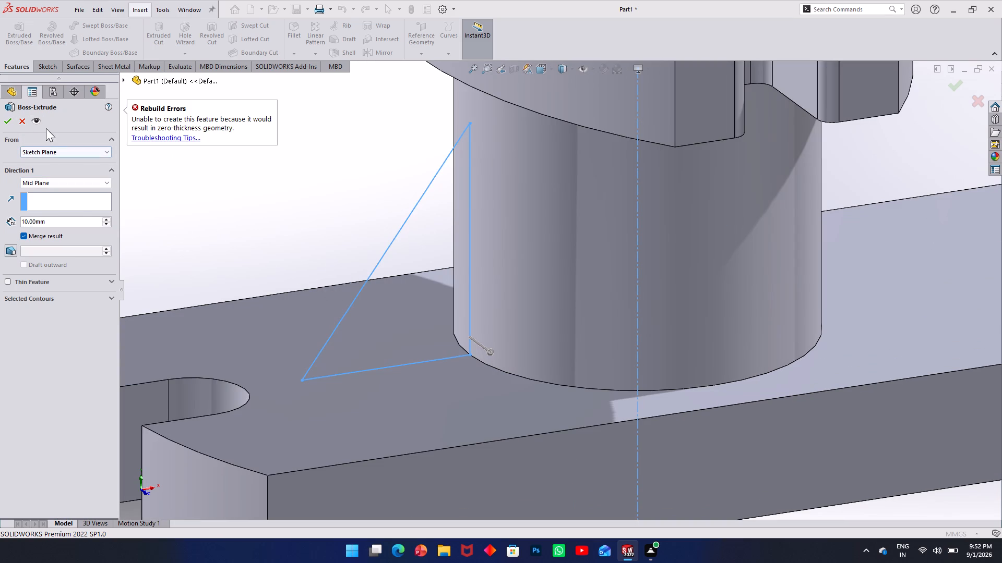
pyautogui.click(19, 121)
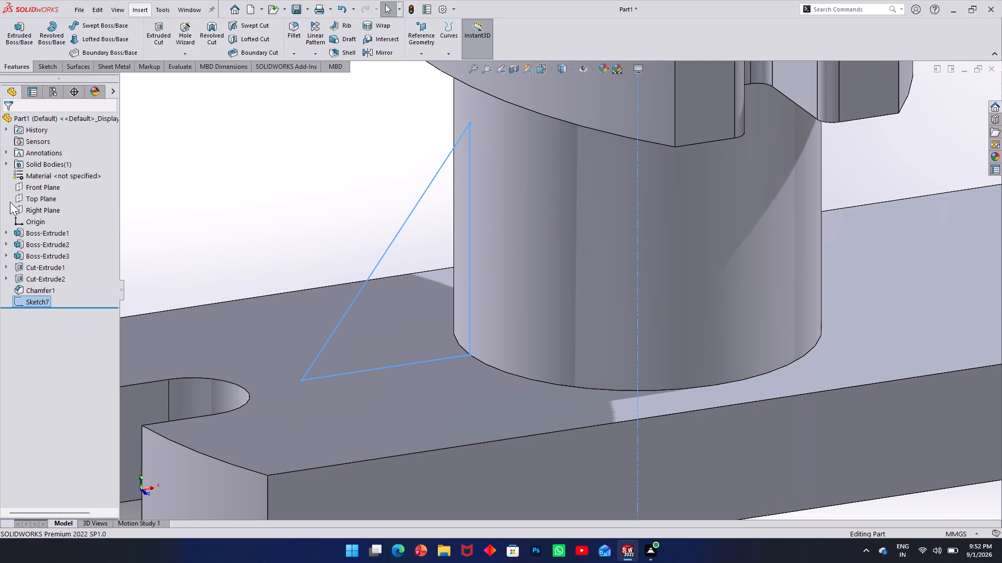
# Reopen the triangular sketch for editing and trim away its vertical line along the boss edge.
pyautogui.click(23, 297)
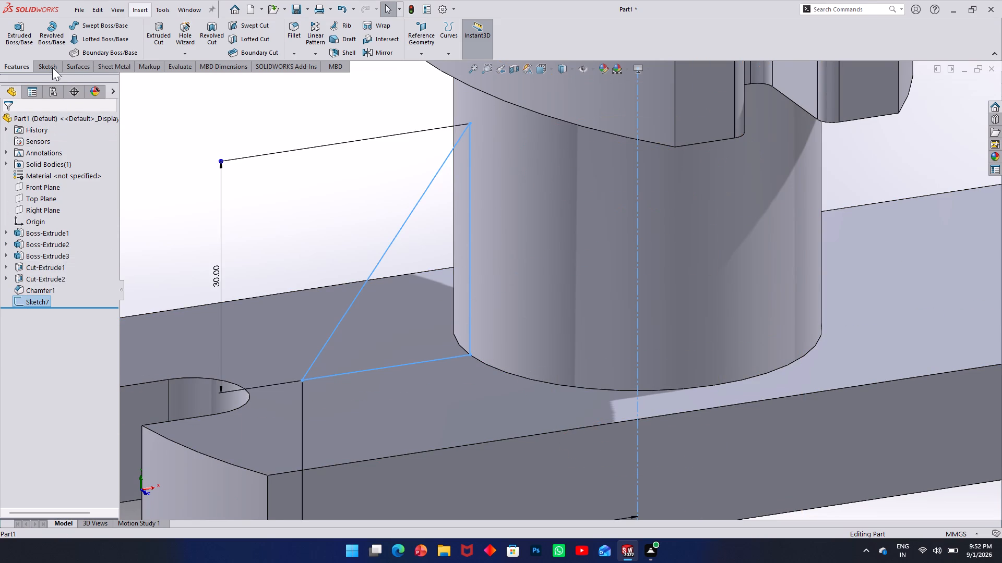
pyautogui.click(52, 67)
pyautogui.click(14, 26)
pyautogui.scroll(-2, 459, 308)
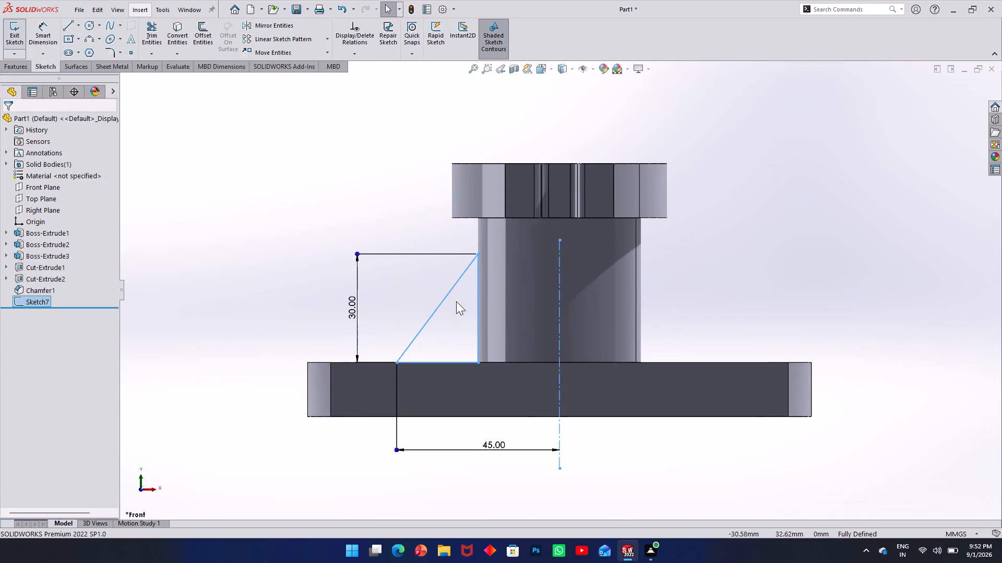
pyautogui.scroll(-3, 456, 301)
pyautogui.click(152, 24)
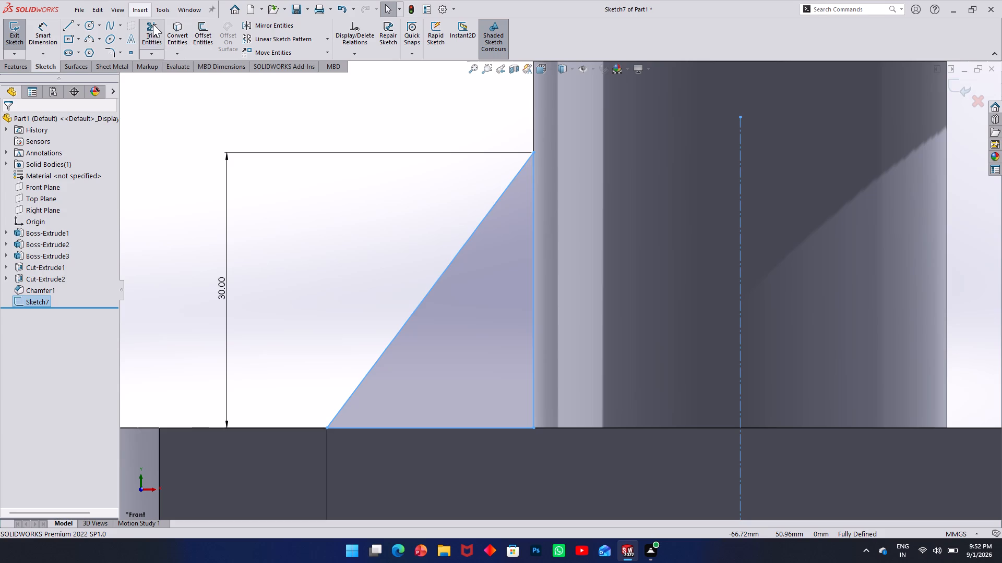
pyautogui.click(531, 269)
pyautogui.moveTo(500, 366); pyautogui.dragTo(502, 421, button='middle')
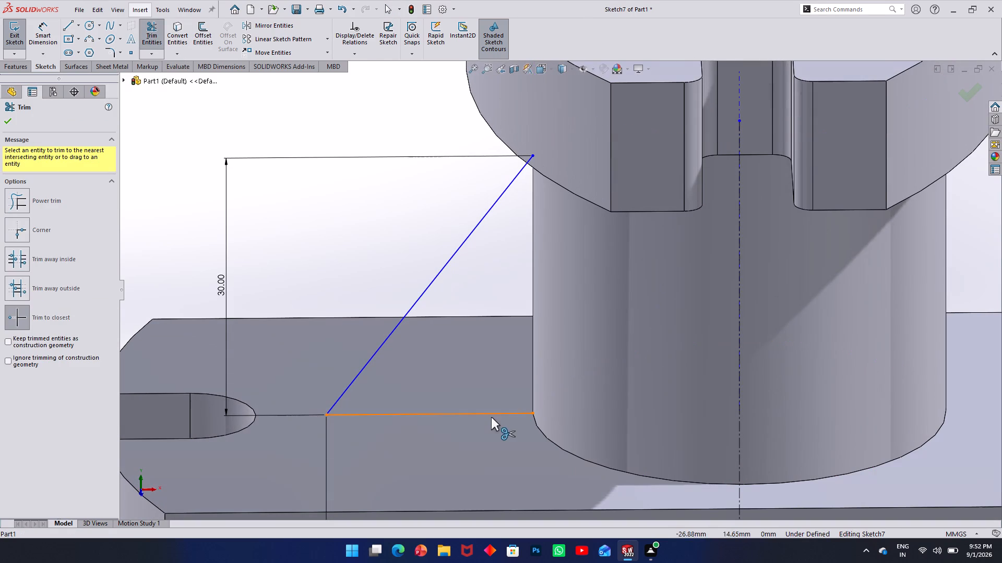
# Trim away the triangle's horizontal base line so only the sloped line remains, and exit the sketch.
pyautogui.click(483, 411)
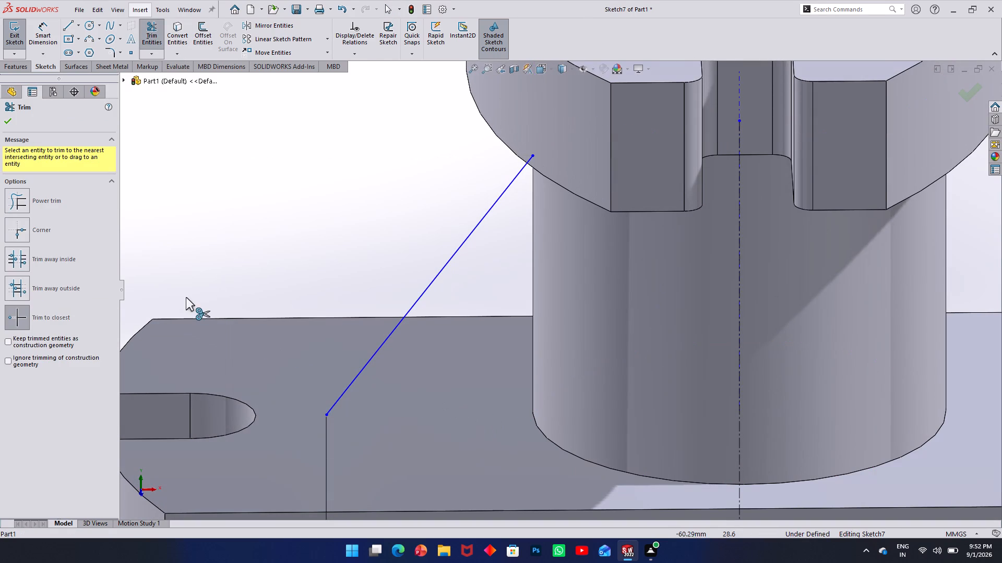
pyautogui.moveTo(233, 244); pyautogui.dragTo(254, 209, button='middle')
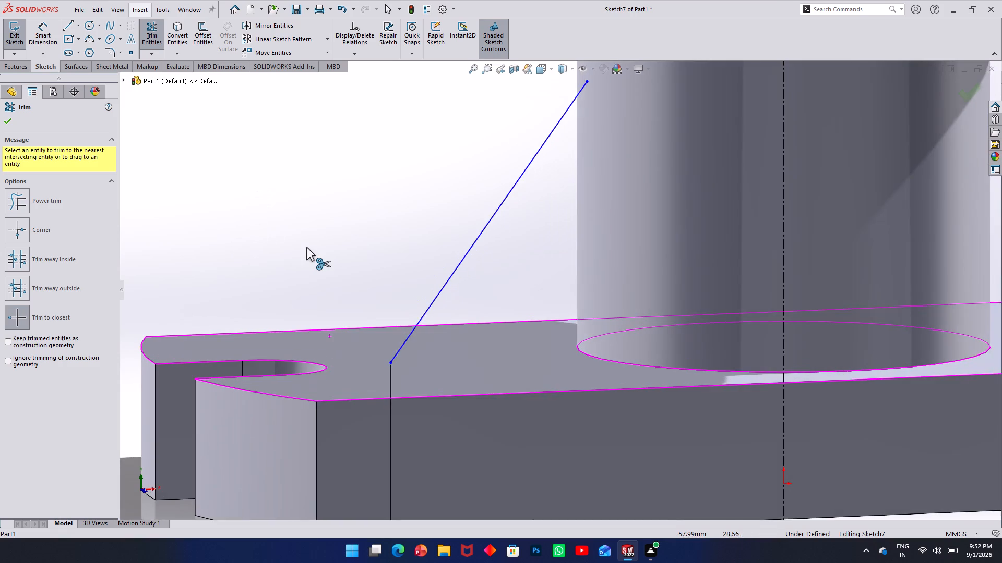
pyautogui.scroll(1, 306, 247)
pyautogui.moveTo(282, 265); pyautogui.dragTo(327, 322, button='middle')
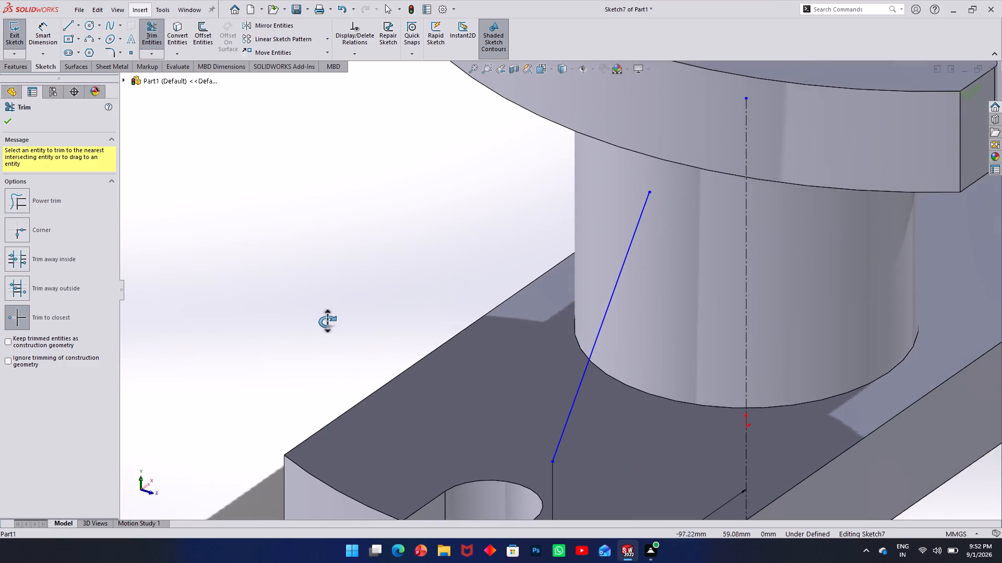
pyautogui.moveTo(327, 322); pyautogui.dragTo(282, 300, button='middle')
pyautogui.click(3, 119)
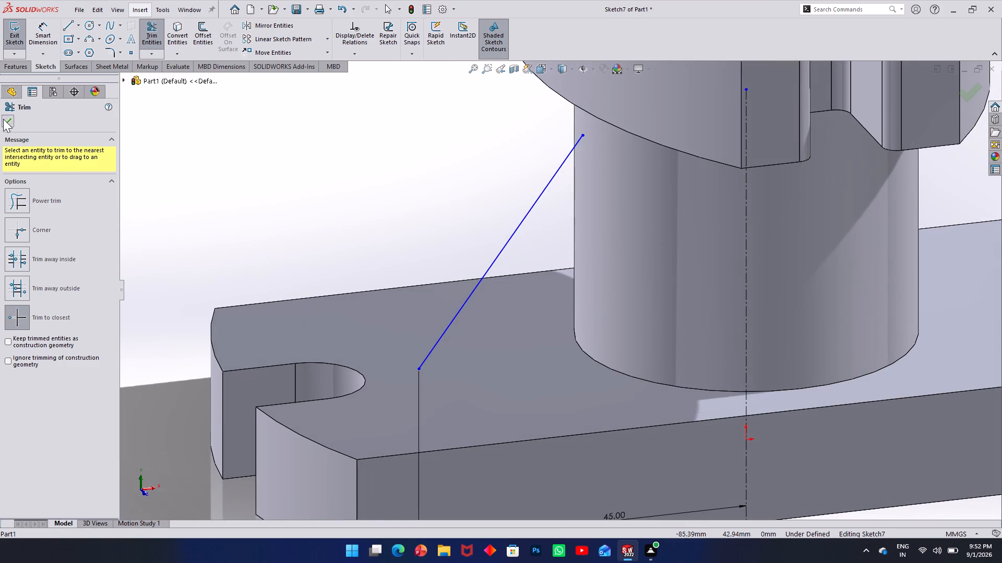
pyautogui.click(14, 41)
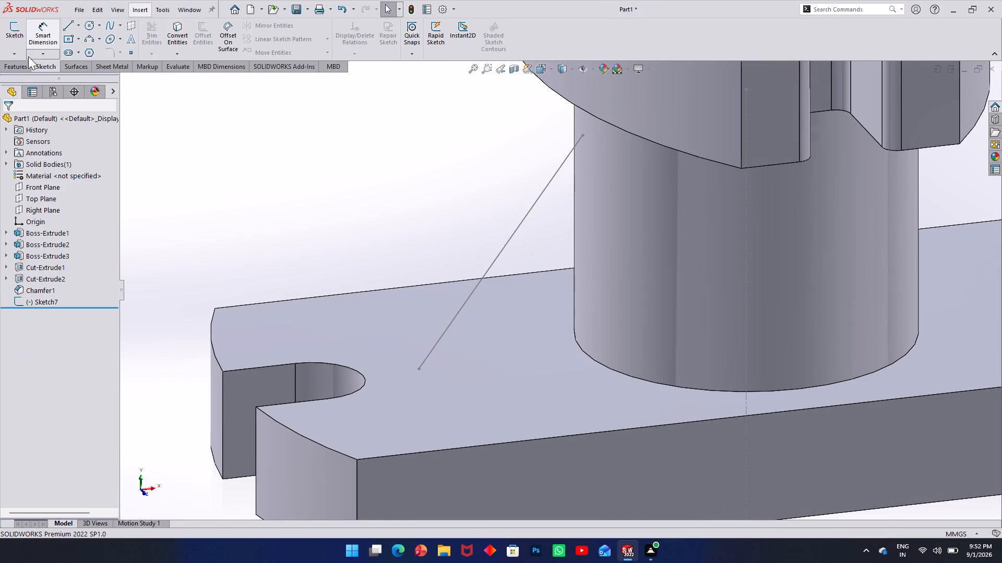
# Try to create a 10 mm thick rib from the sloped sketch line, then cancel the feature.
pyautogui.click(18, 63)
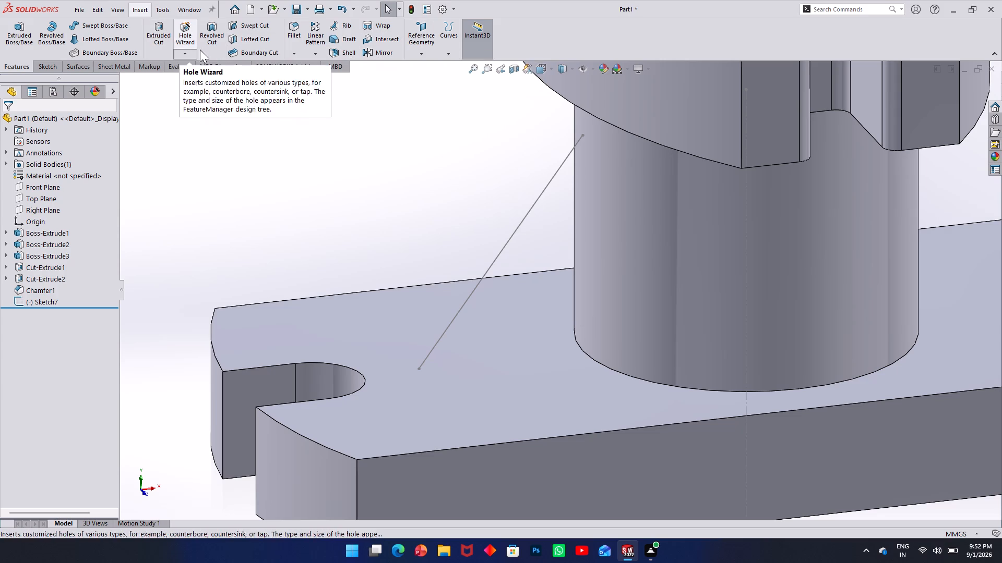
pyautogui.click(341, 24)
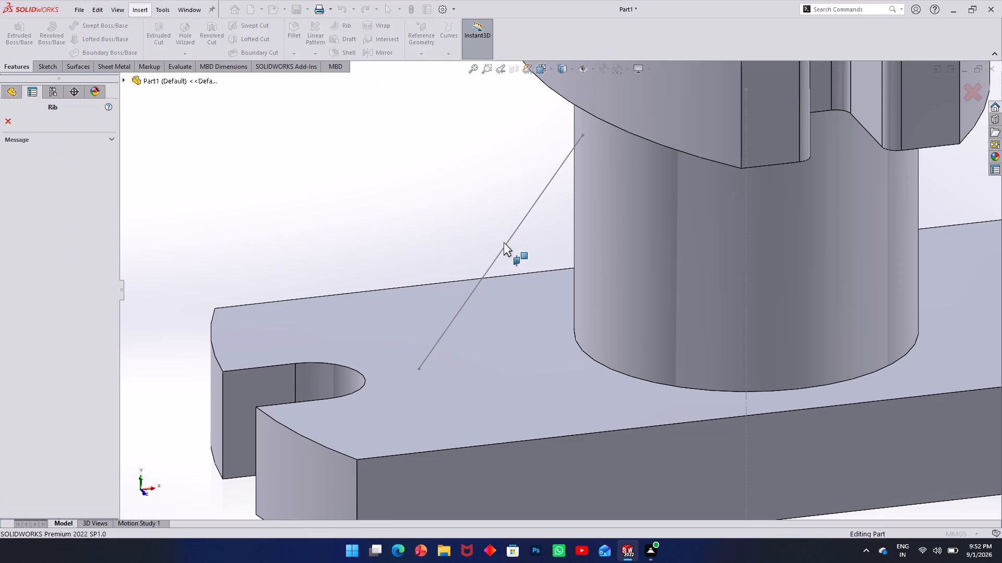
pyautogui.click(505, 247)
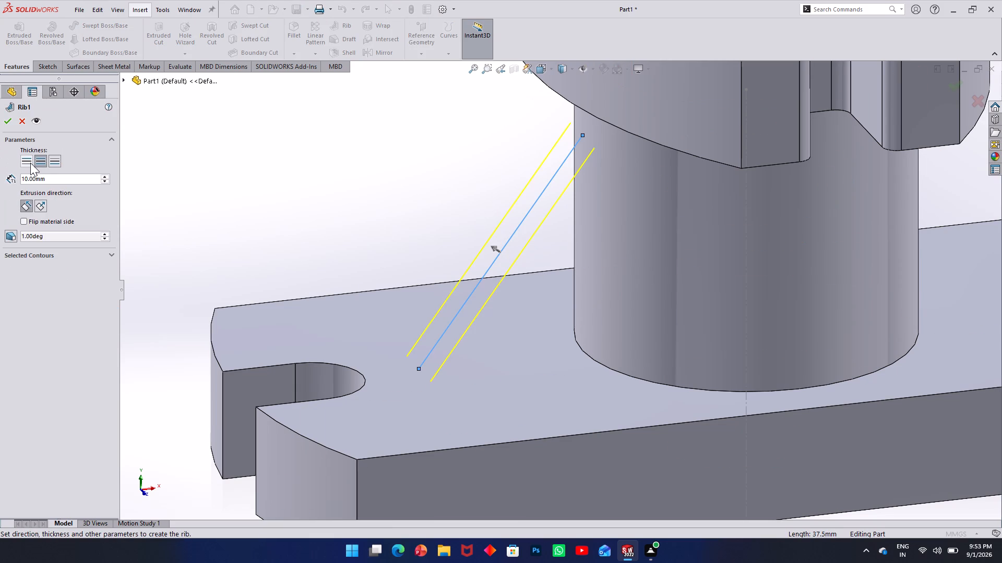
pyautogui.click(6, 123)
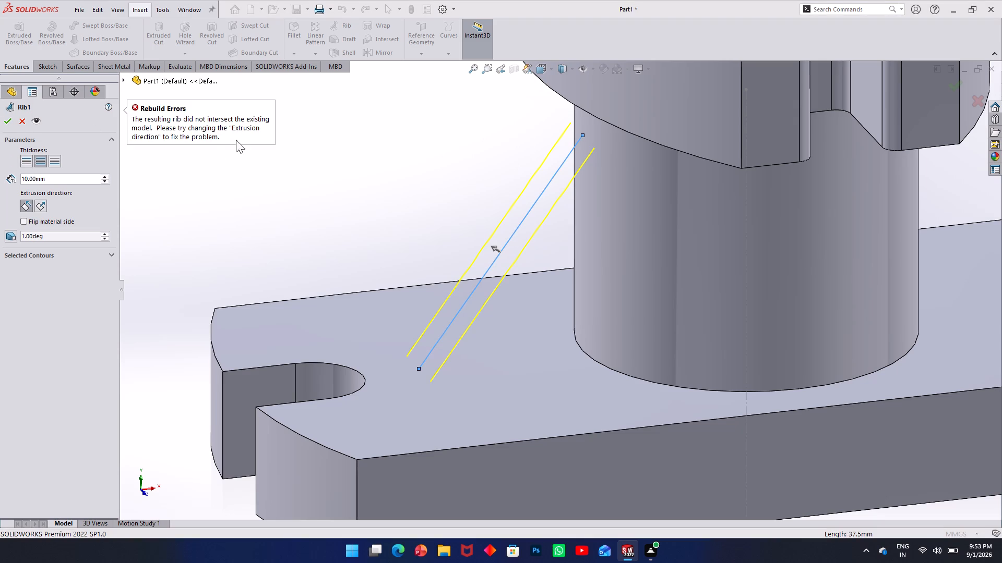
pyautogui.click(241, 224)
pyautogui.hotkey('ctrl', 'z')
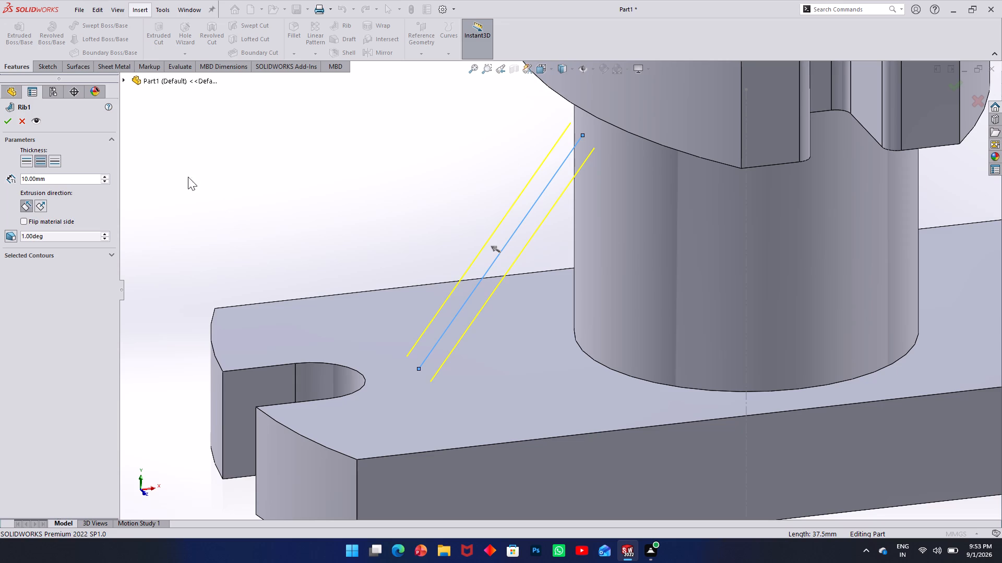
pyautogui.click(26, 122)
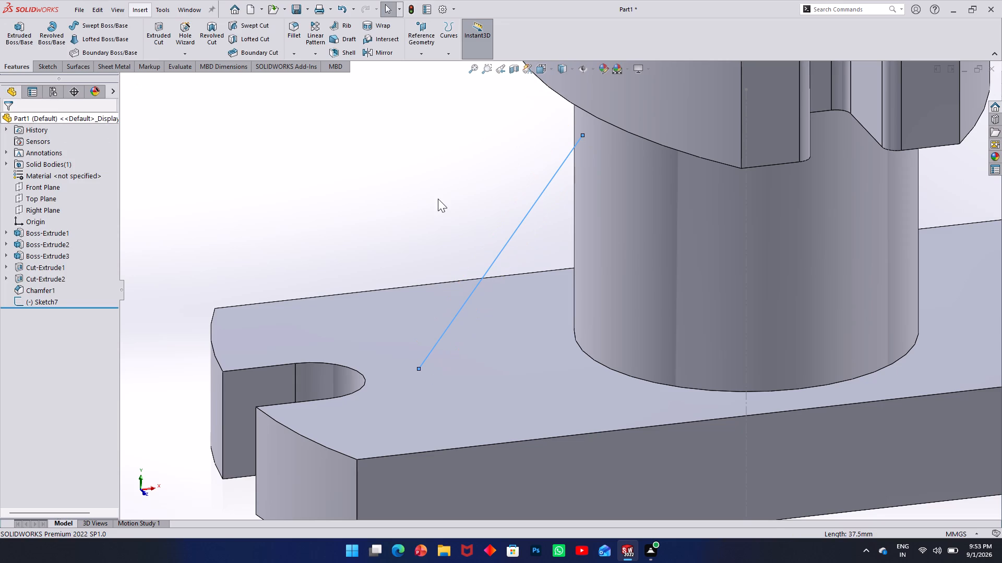
# Undo the trims to restore the closed triangular sketch beside the boss, and exit the sketch.
pyautogui.scroll(2, 444, 201)
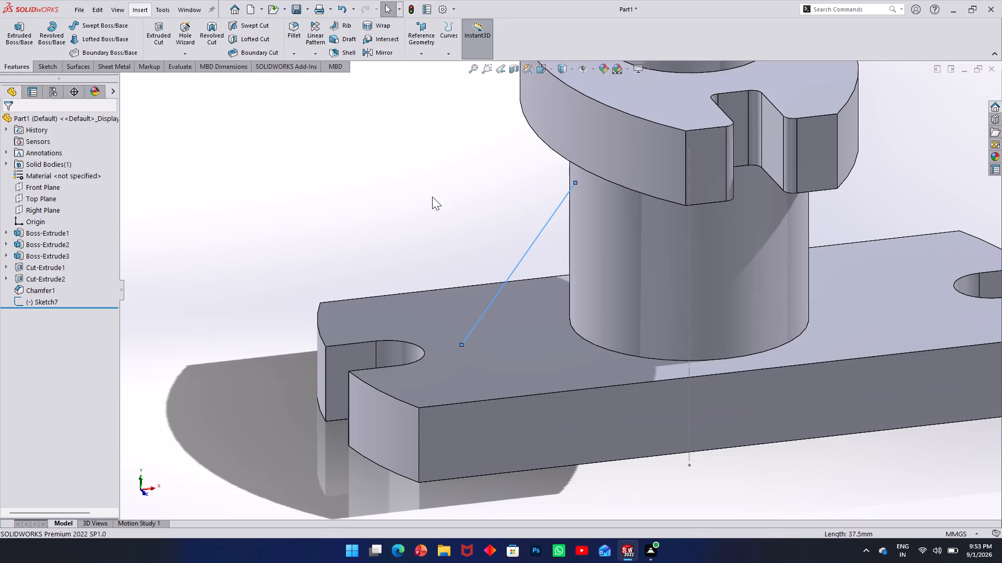
pyautogui.hotkey('ctrl', 'z')
pyautogui.hotkey('ctrl', 'z')
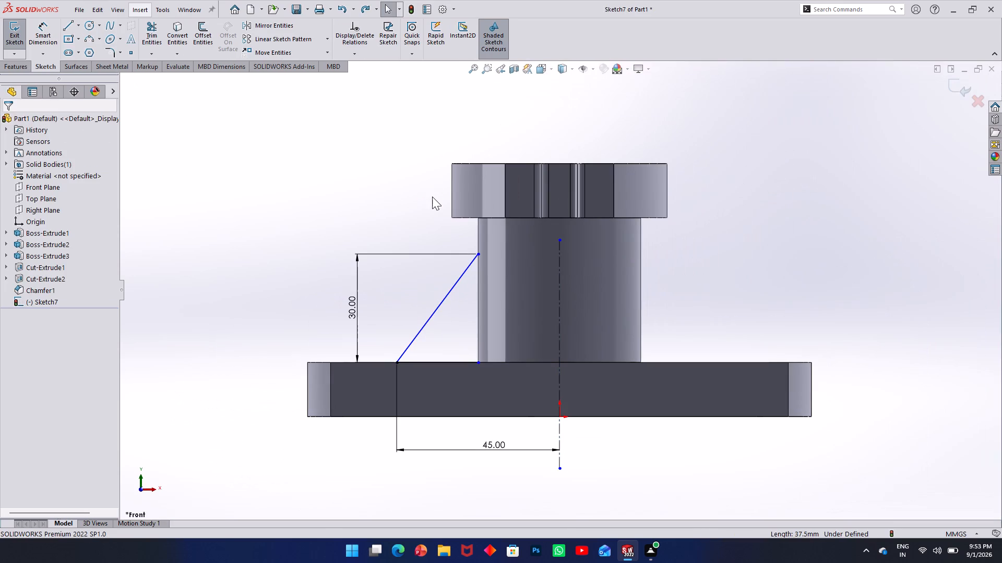
pyautogui.hotkey('ctrl', 'z')
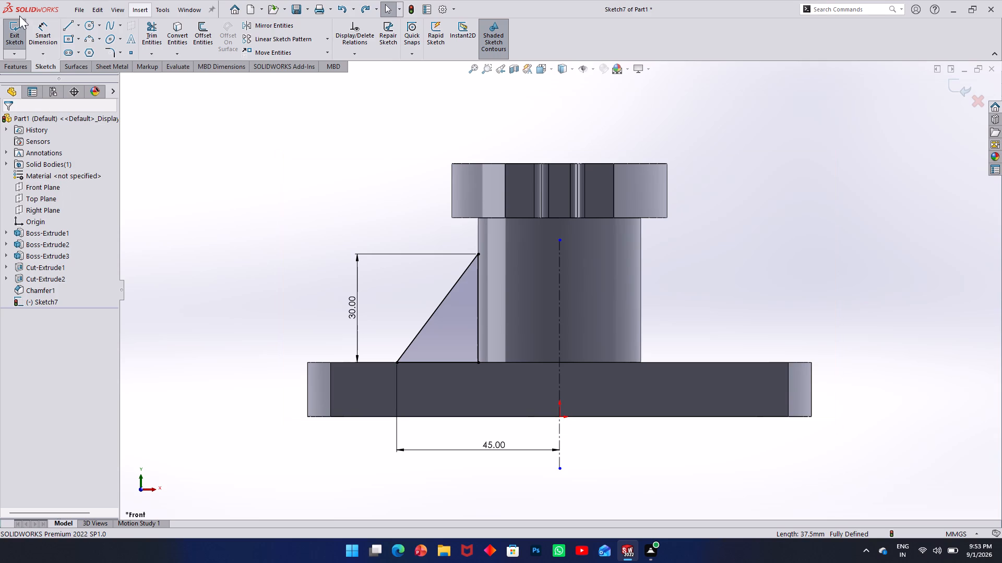
pyautogui.click(12, 40)
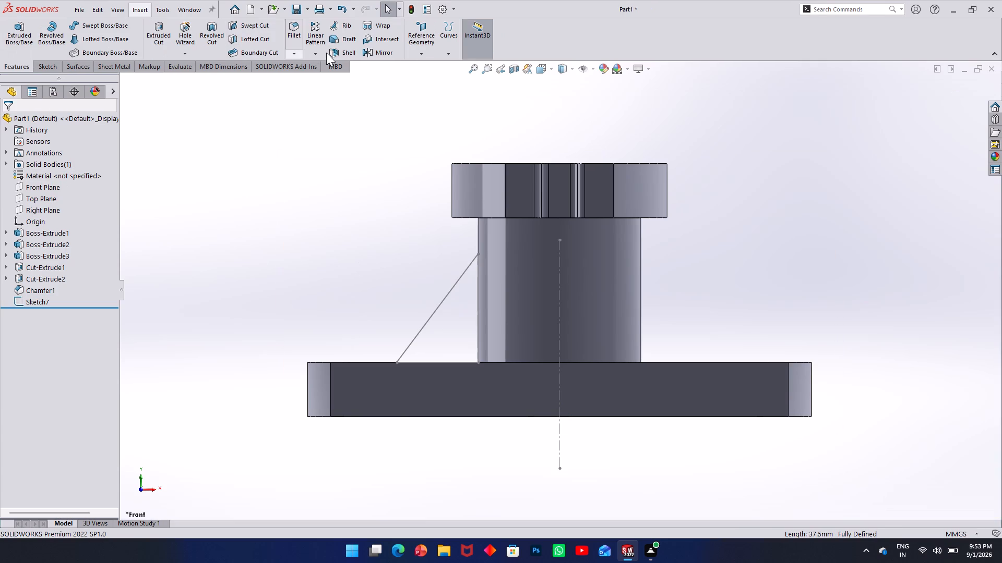
# Try to create a 10 mm thick Natural-type rib from the closed triangular sketch, with thickness on the first side only.
pyautogui.click(337, 28)
pyautogui.moveTo(403, 187); pyautogui.dragTo(430, 264, button='middle')
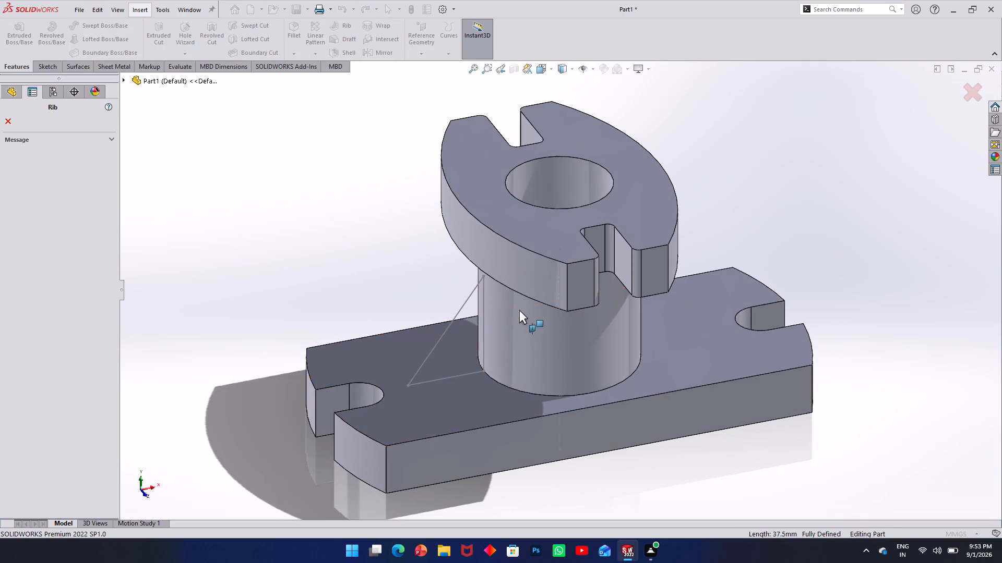
pyautogui.click(462, 308)
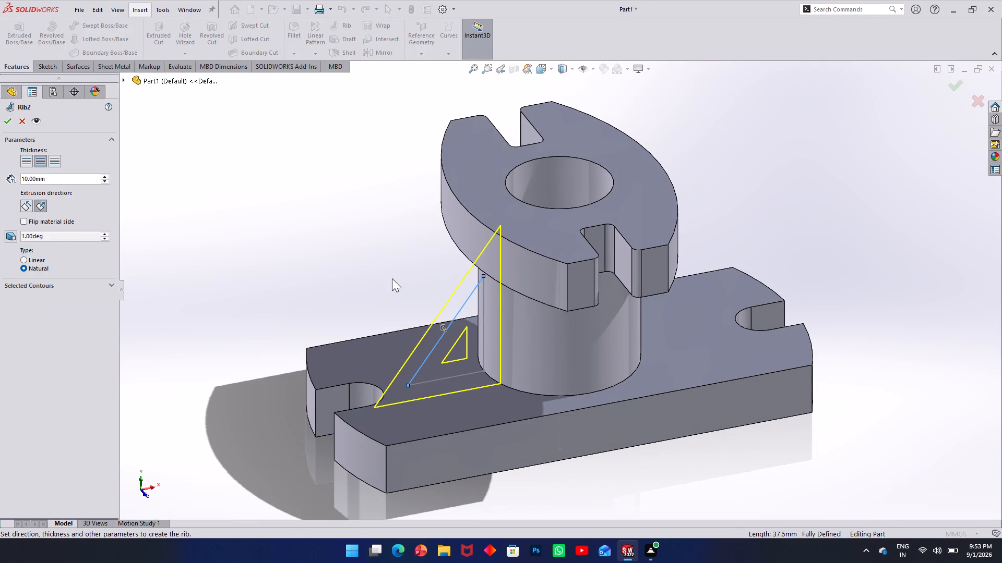
pyautogui.moveTo(392, 278); pyautogui.dragTo(470, 269, button='middle')
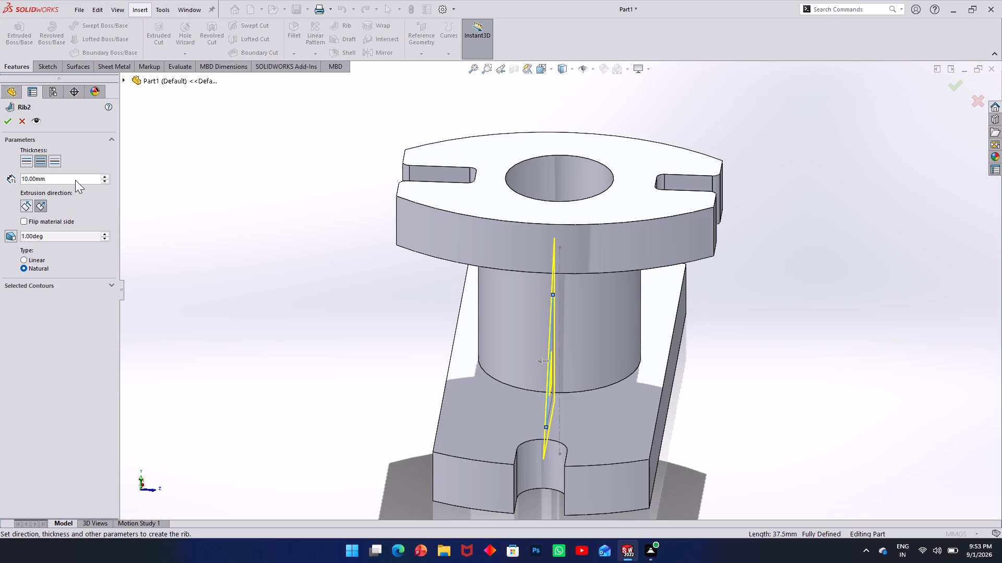
pyautogui.click(29, 158)
pyautogui.moveTo(321, 252); pyautogui.dragTo(250, 236, button='middle')
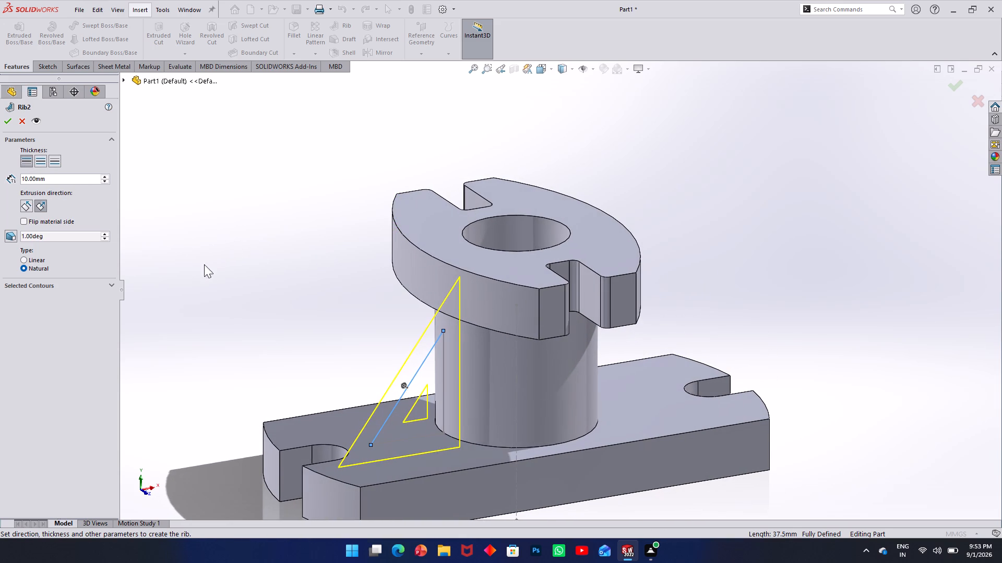
pyautogui.click(11, 115)
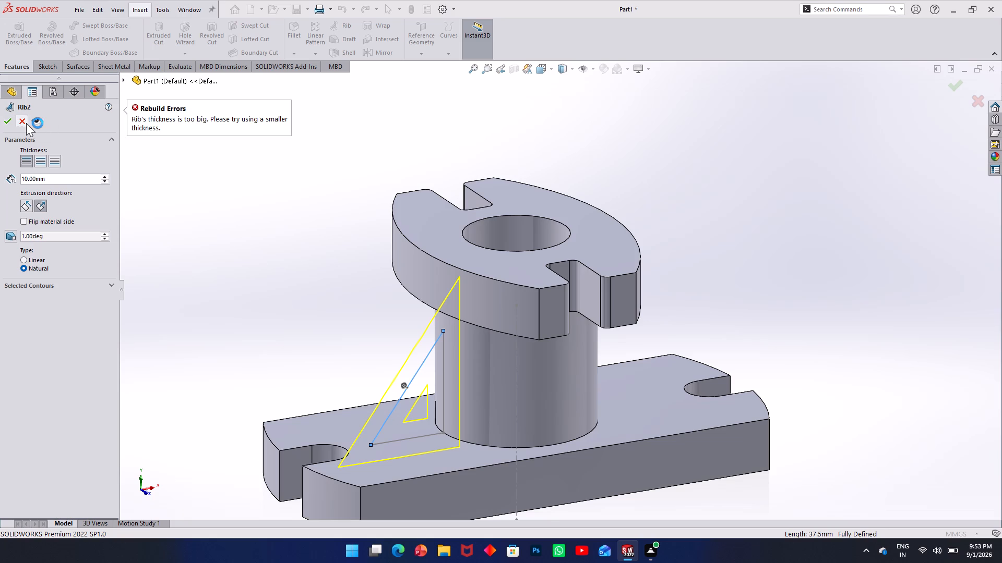
# Retry the 10 mm rib using the Linear type, then parallel to the sketch with thickness on both sides.
pyautogui.click(25, 258)
pyautogui.doubleClick(25, 258)
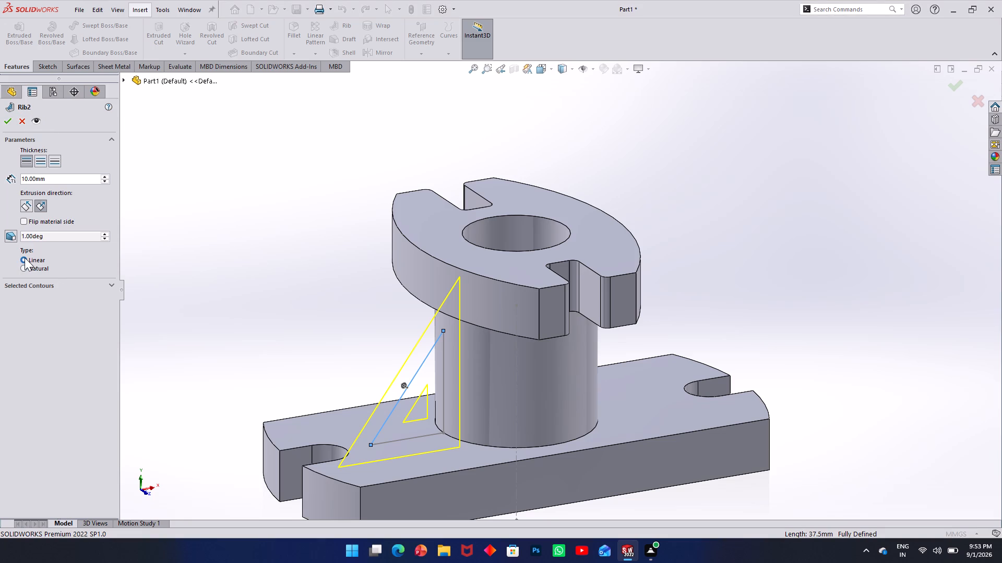
pyautogui.moveTo(188, 263); pyautogui.dragTo(316, 263, button='middle')
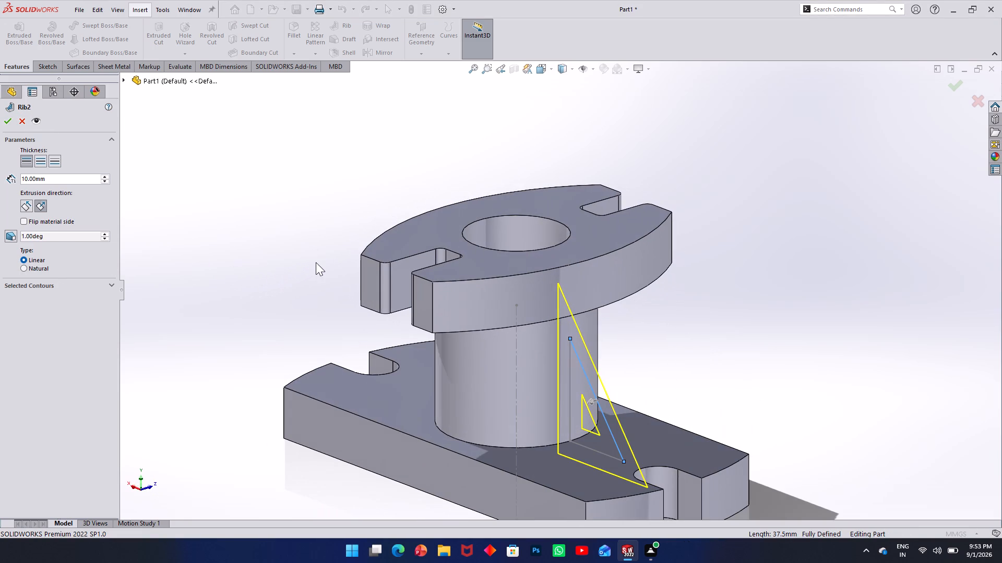
pyautogui.hotkey('ctrl', 'z')
pyautogui.click(22, 208)
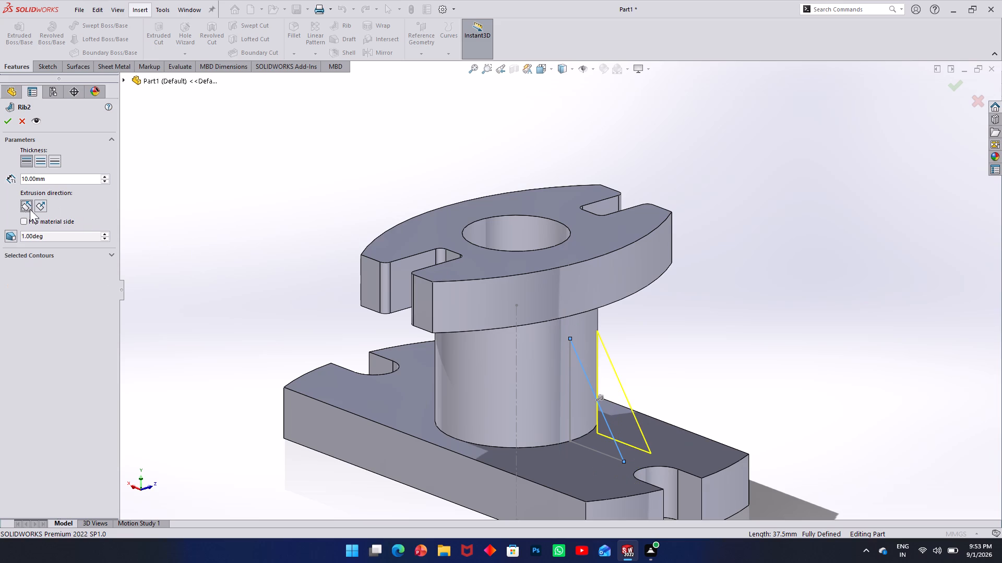
pyautogui.moveTo(154, 211); pyautogui.dragTo(104, 210, button='middle')
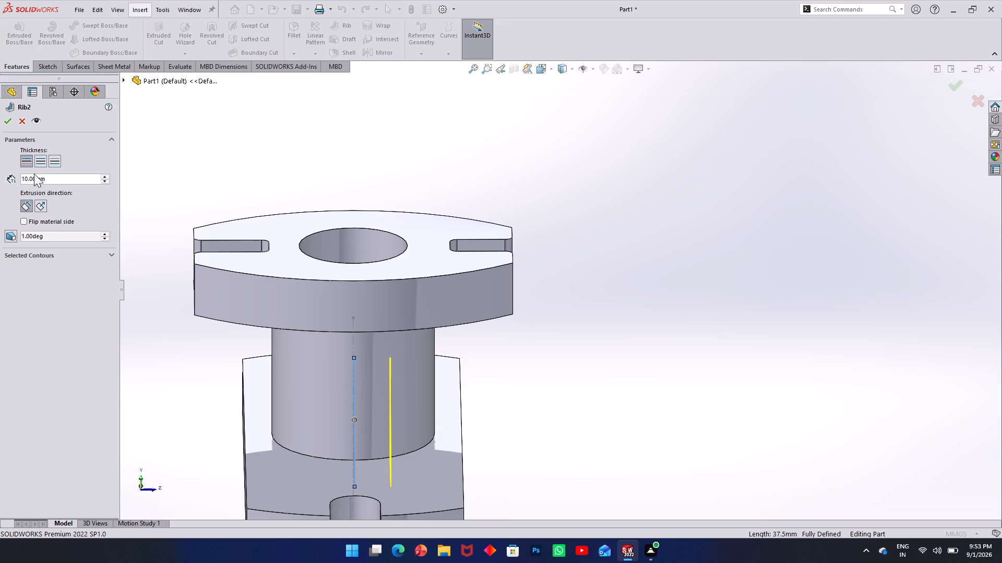
pyautogui.click(42, 163)
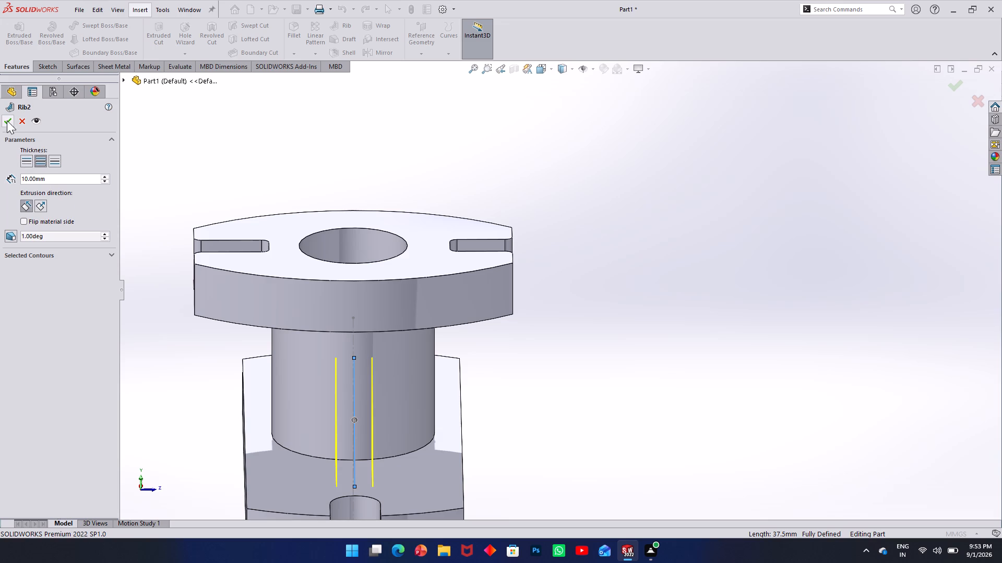
pyautogui.click(7, 120)
pyautogui.scroll(-2, 347, 358)
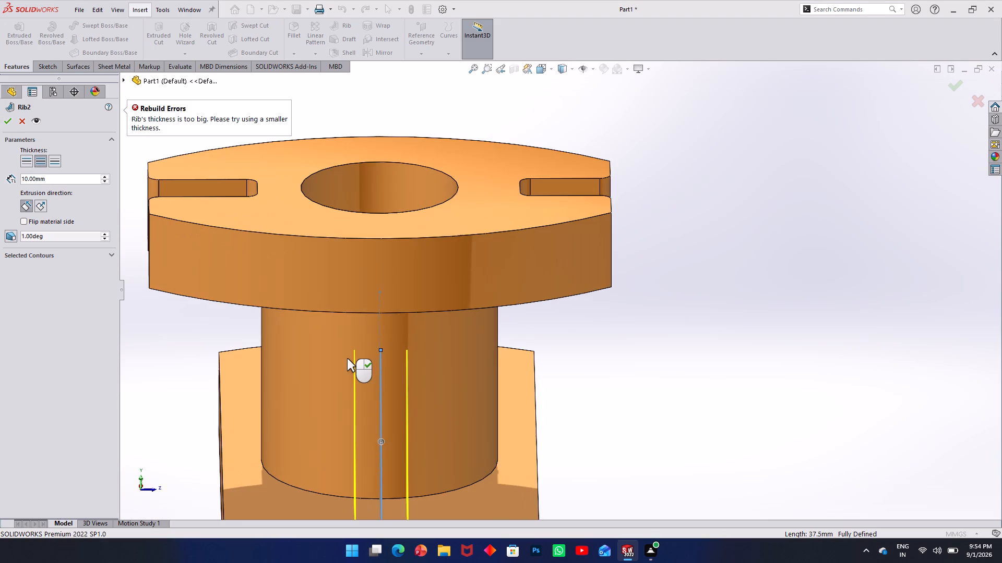
pyautogui.click(14, 121)
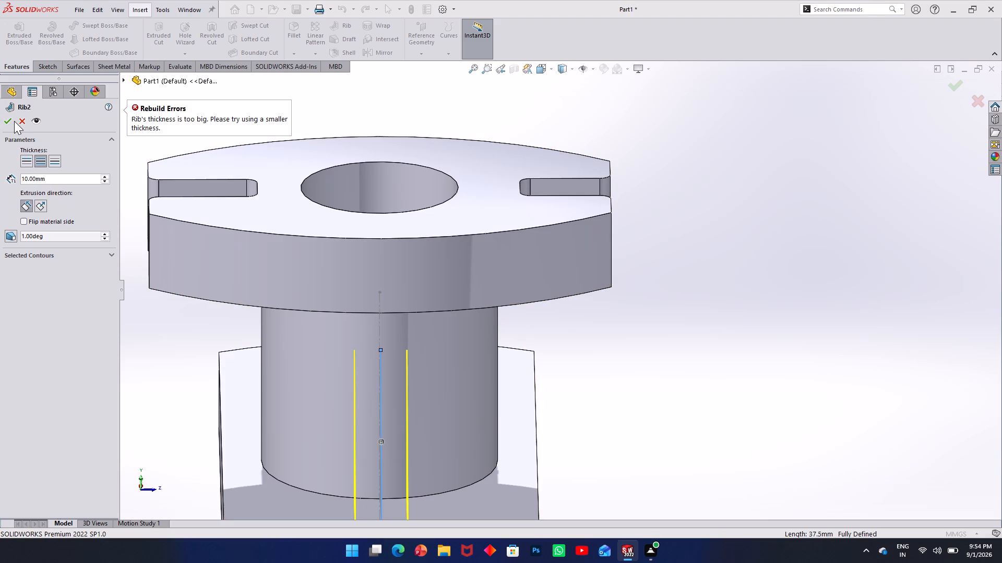
pyautogui.tripleClick(10, 123)
pyautogui.click(10, 123)
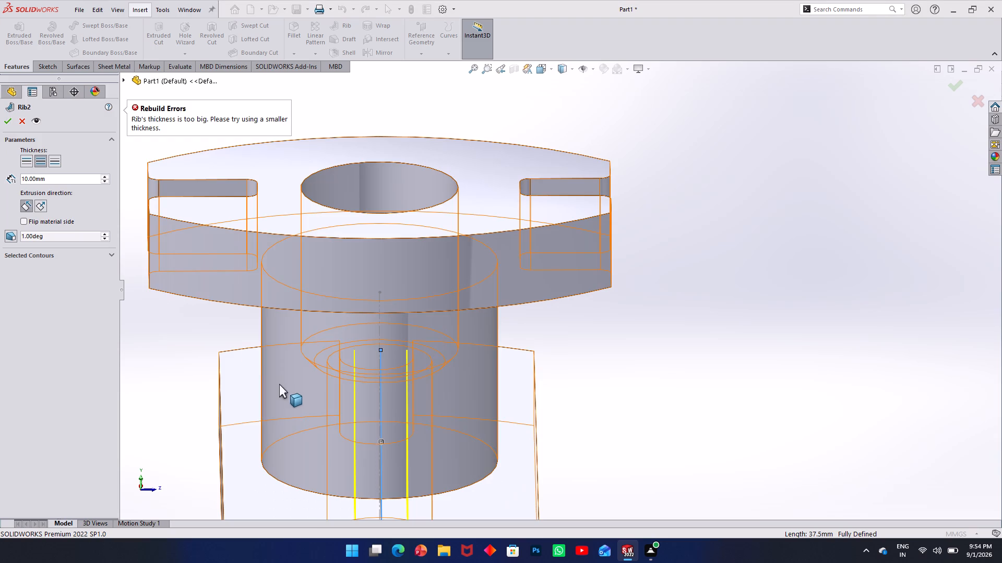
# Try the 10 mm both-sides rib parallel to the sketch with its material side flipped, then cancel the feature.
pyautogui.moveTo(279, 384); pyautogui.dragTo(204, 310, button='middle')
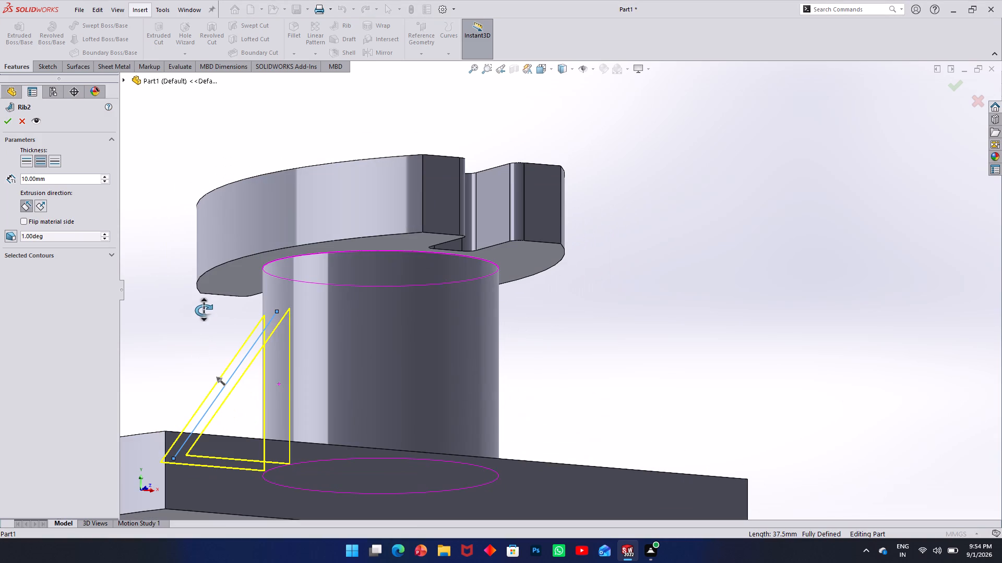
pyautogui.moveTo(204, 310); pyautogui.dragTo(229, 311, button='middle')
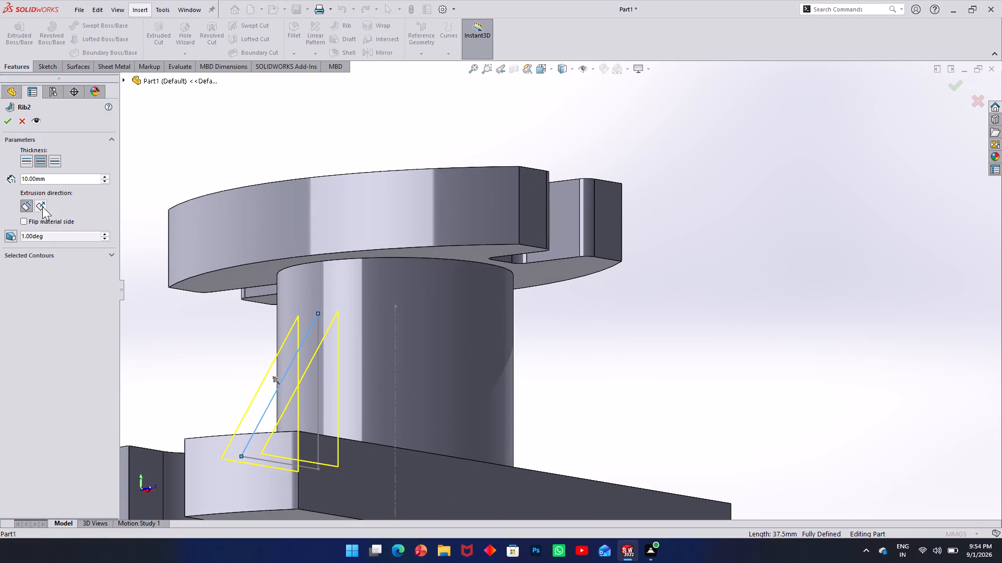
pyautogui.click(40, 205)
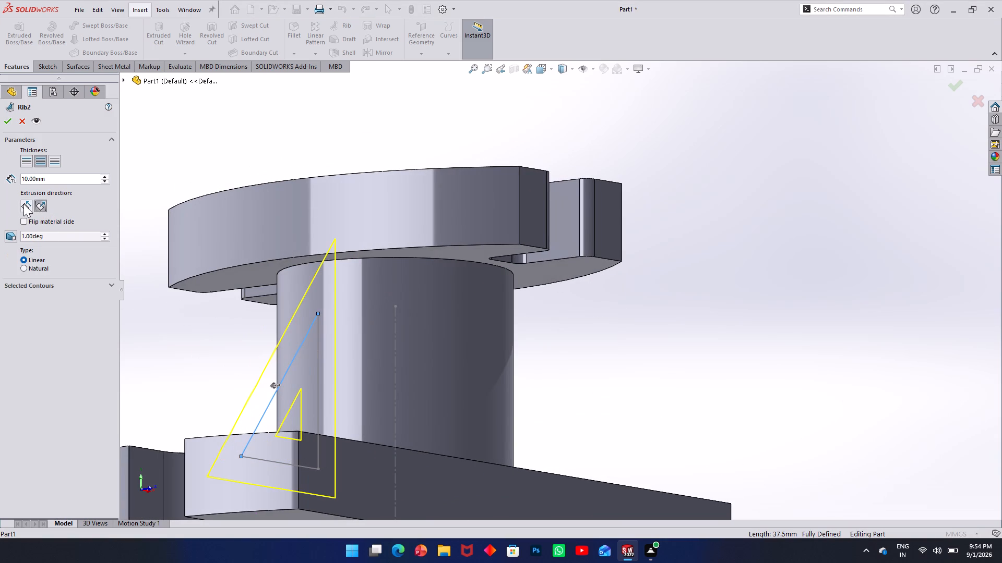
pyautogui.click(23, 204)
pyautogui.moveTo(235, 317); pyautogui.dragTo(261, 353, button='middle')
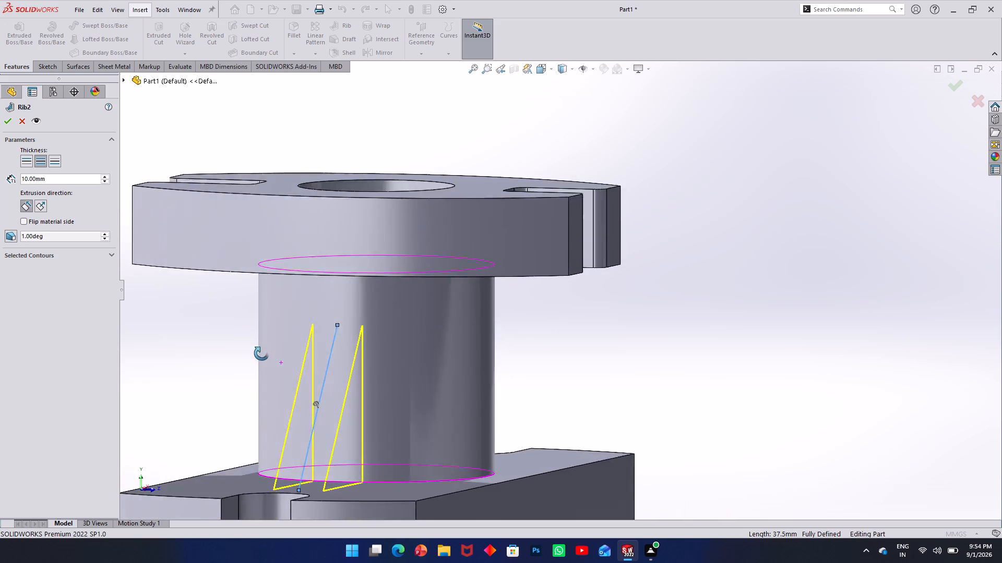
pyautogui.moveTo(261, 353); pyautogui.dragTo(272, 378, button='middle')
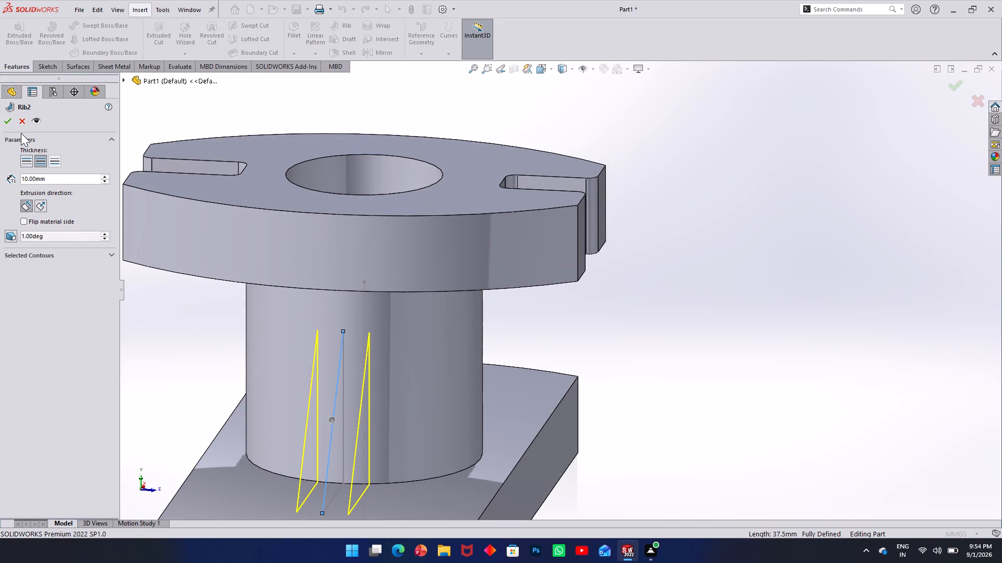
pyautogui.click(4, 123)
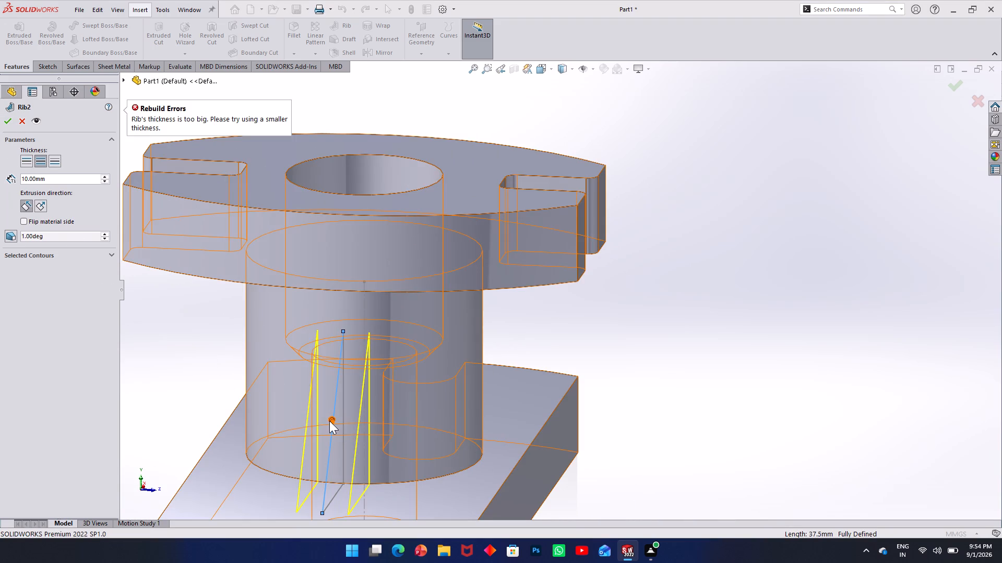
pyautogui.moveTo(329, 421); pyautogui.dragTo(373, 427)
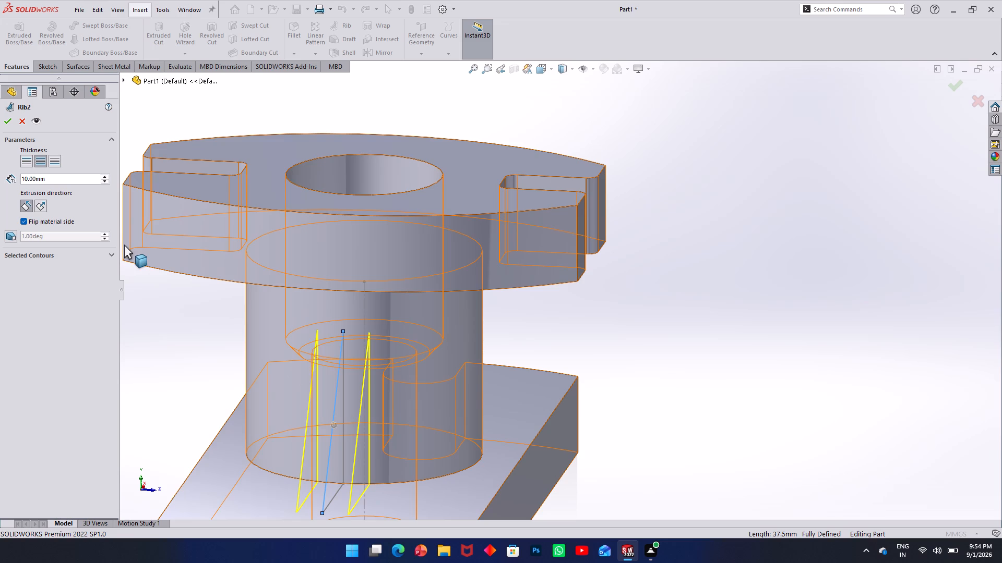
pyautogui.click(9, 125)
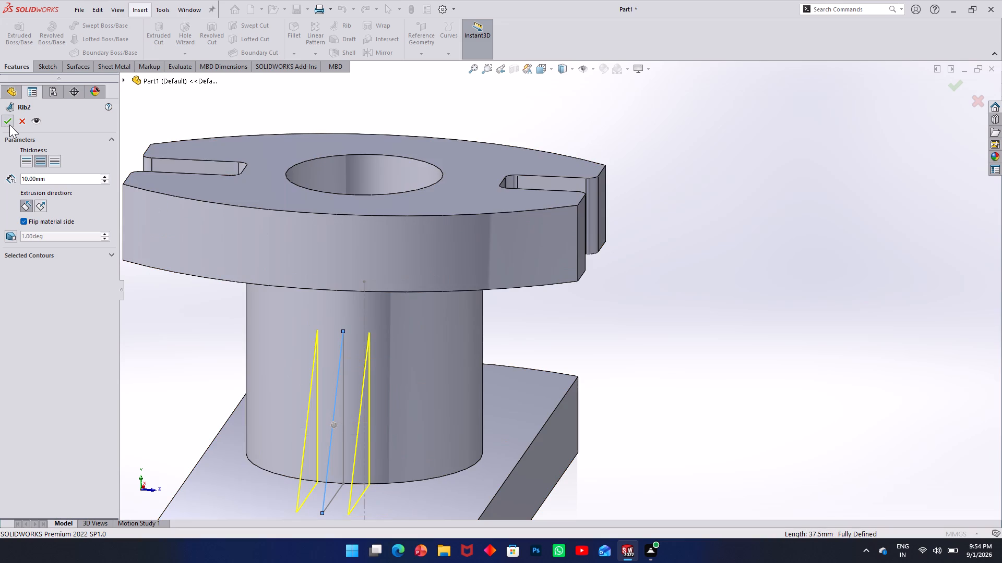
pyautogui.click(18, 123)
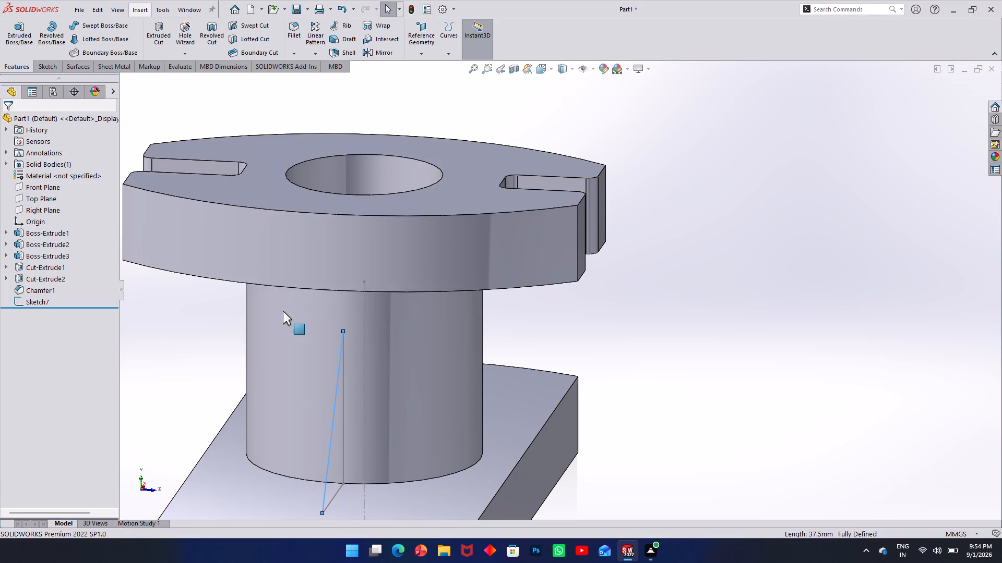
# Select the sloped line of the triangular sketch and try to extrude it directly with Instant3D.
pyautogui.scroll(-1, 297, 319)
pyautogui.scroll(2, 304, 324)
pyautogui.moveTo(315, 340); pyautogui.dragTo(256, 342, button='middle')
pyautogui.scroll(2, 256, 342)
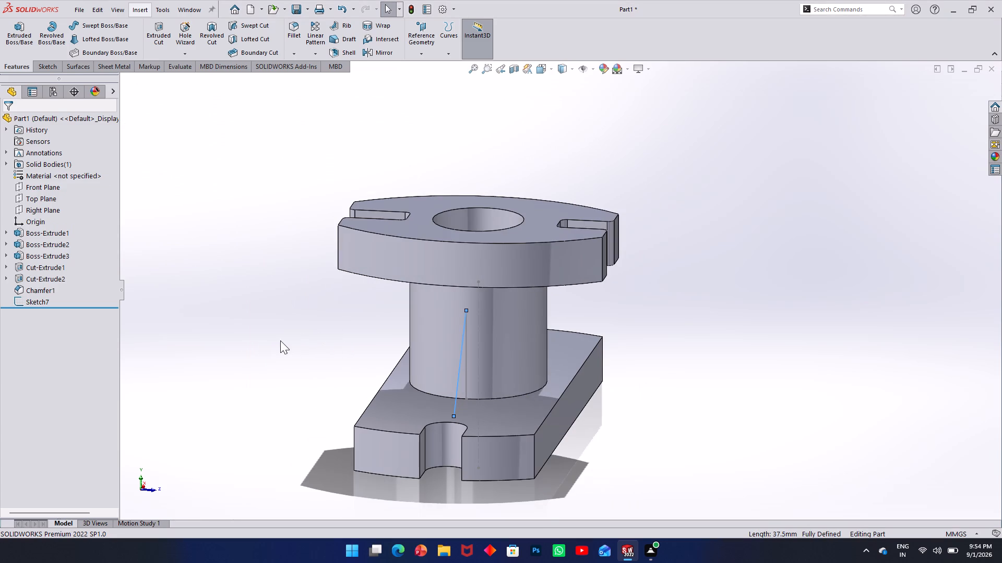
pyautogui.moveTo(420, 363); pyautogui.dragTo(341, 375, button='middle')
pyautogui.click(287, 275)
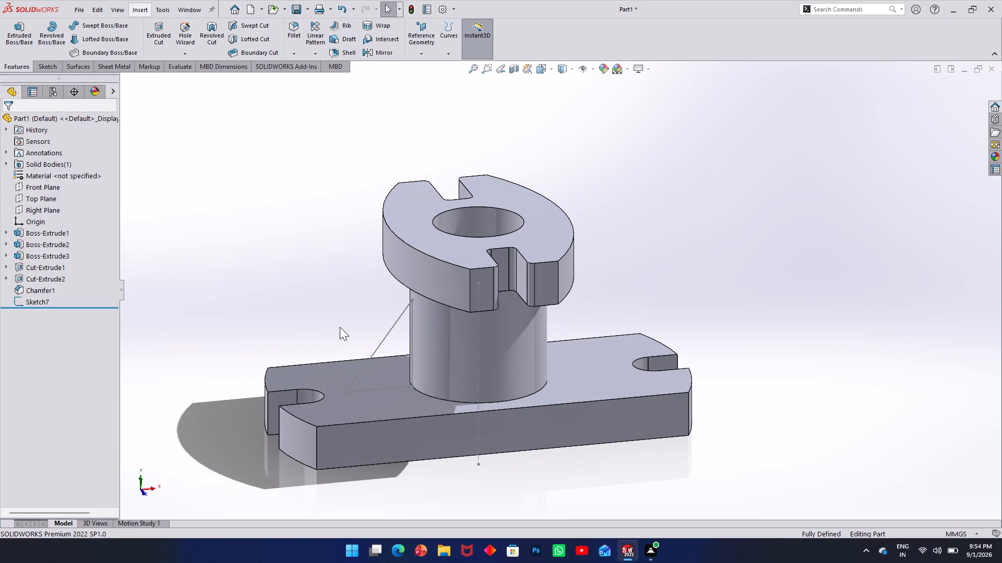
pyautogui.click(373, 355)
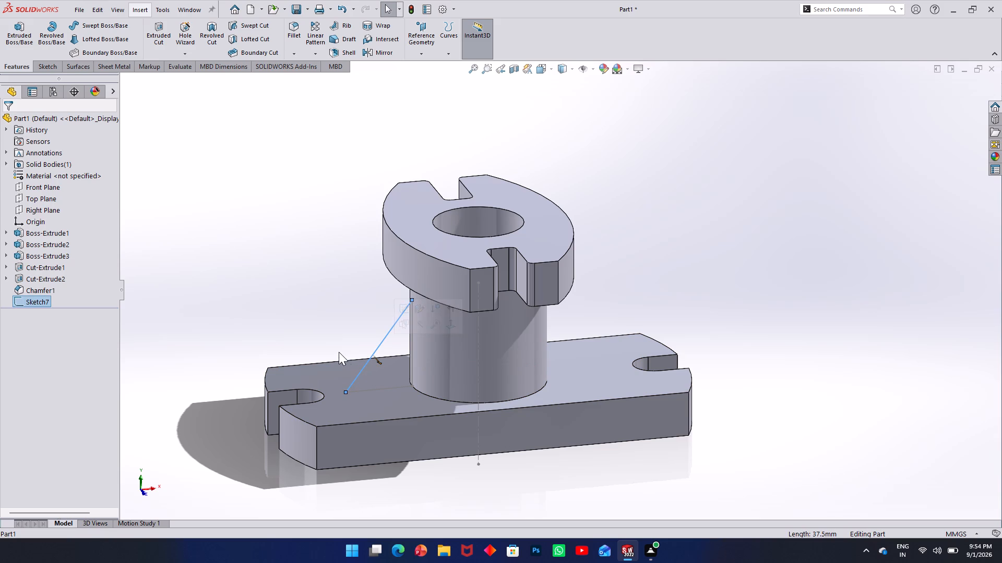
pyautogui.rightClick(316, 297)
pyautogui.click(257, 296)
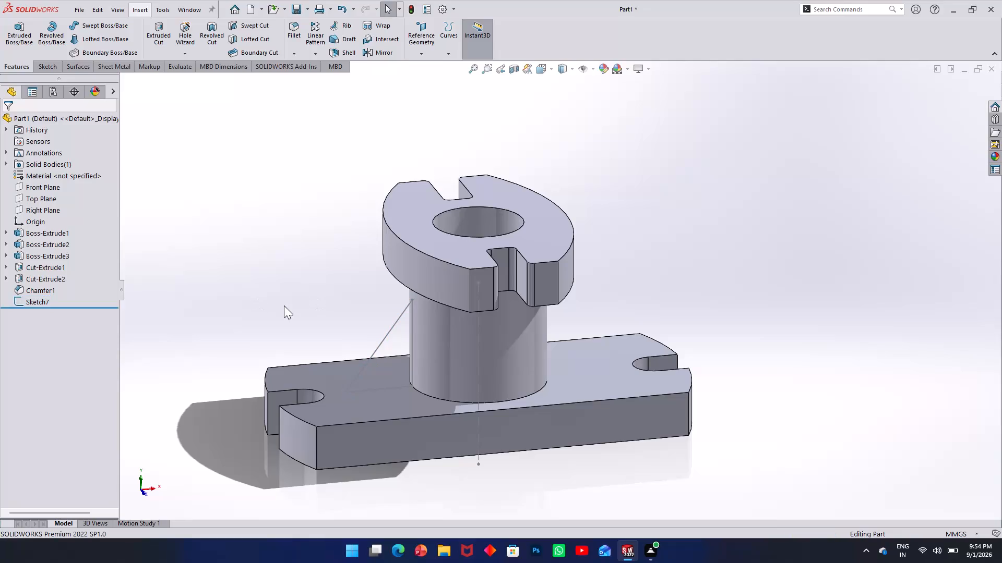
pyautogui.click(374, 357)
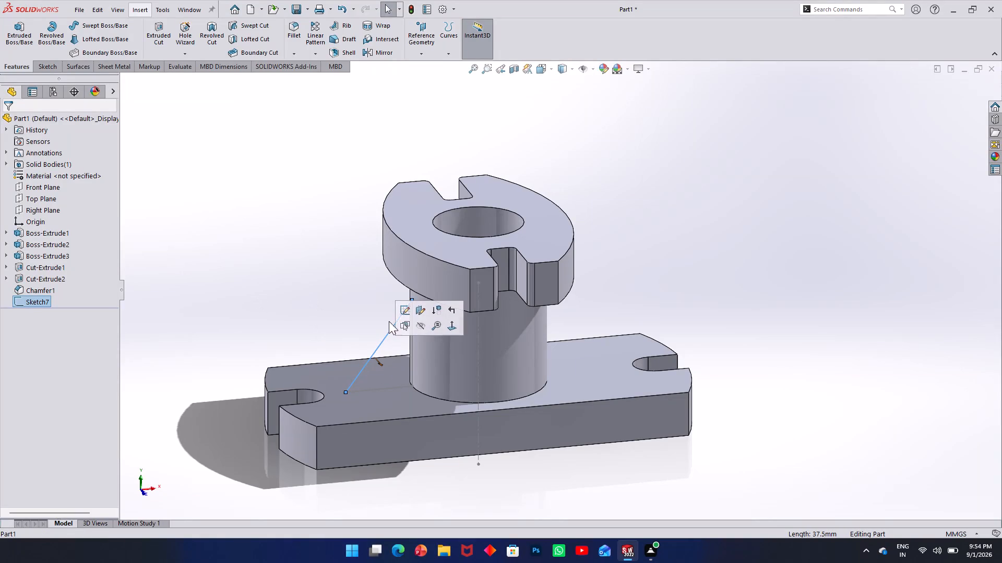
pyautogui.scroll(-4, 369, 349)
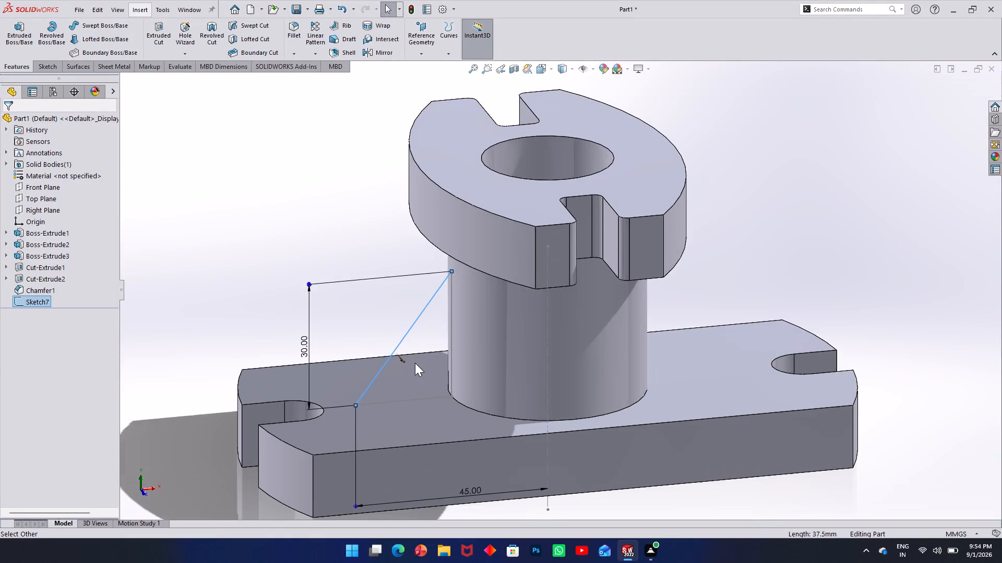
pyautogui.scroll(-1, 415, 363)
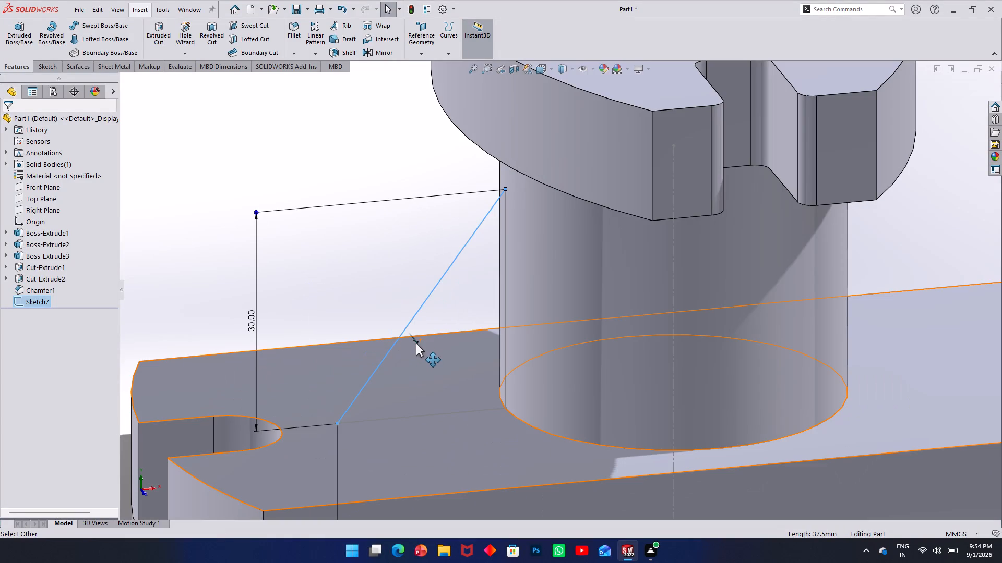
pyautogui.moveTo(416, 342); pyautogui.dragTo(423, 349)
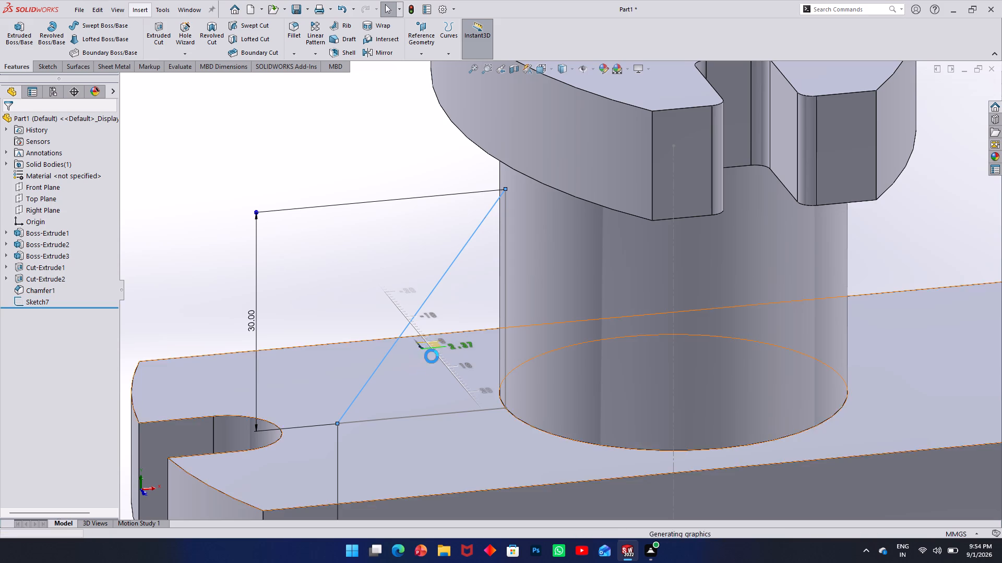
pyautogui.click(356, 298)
# Examine from several angles how the triangular sketch's corners meet the boss wall and the base plate's top face.
pyautogui.scroll(-1, 396, 310)
pyautogui.moveTo(396, 313); pyautogui.dragTo(420, 332, button='middle')
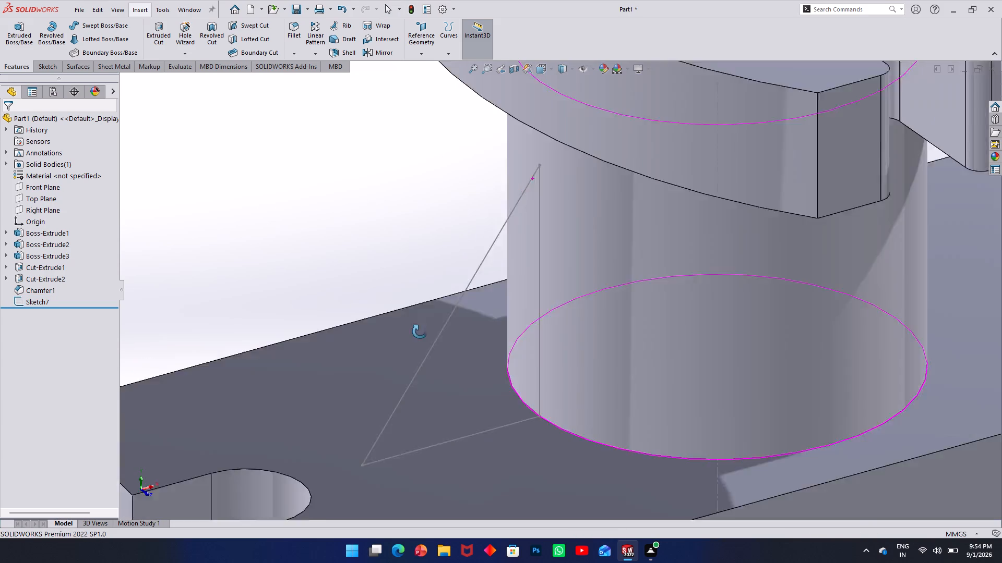
pyautogui.moveTo(420, 332); pyautogui.dragTo(458, 337, button='middle')
pyautogui.click(311, 287)
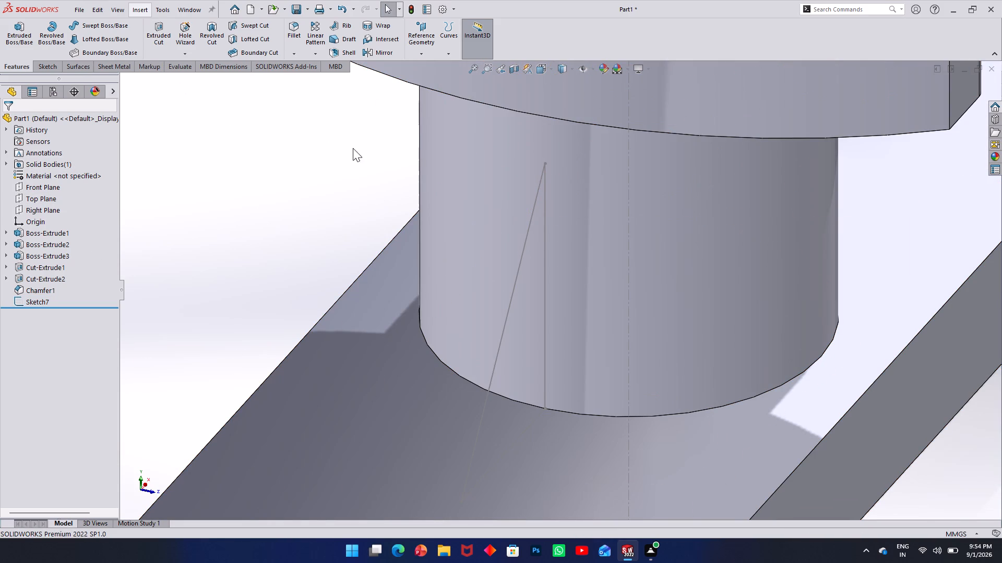
pyautogui.scroll(-3, 117, 92)
pyautogui.scroll(6, 277, 125)
pyautogui.scroll(1, 522, 252)
pyautogui.moveTo(520, 256); pyautogui.dragTo(529, 263, button='middle')
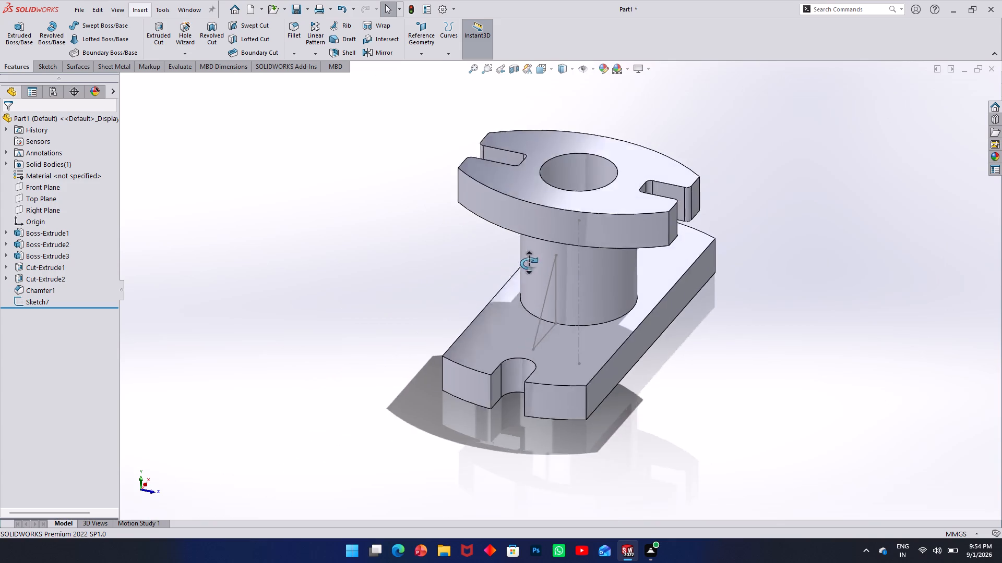
pyautogui.moveTo(529, 263); pyautogui.dragTo(547, 168, button='middle')
pyautogui.moveTo(542, 165); pyautogui.dragTo(491, 233, button='middle')
pyautogui.scroll(-4, 533, 253)
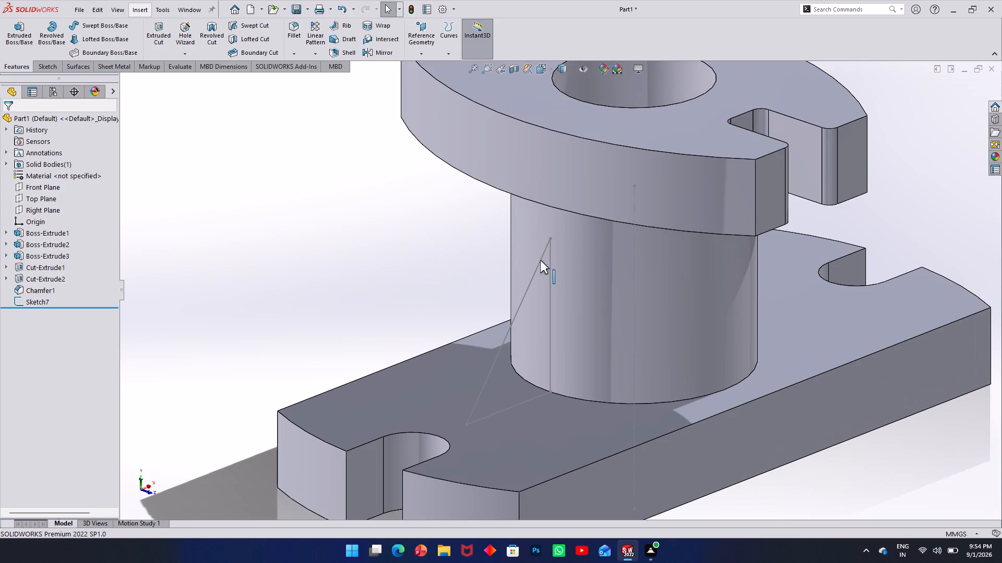
pyautogui.click(18, 67)
pyautogui.click(45, 63)
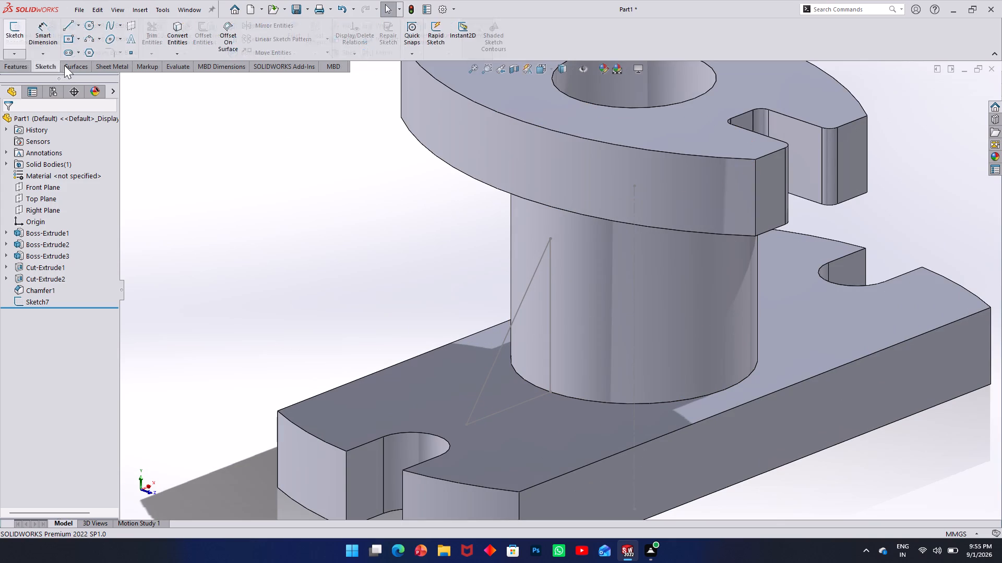
pyautogui.click(75, 66)
pyautogui.click(54, 65)
pyautogui.scroll(-2, 397, 146)
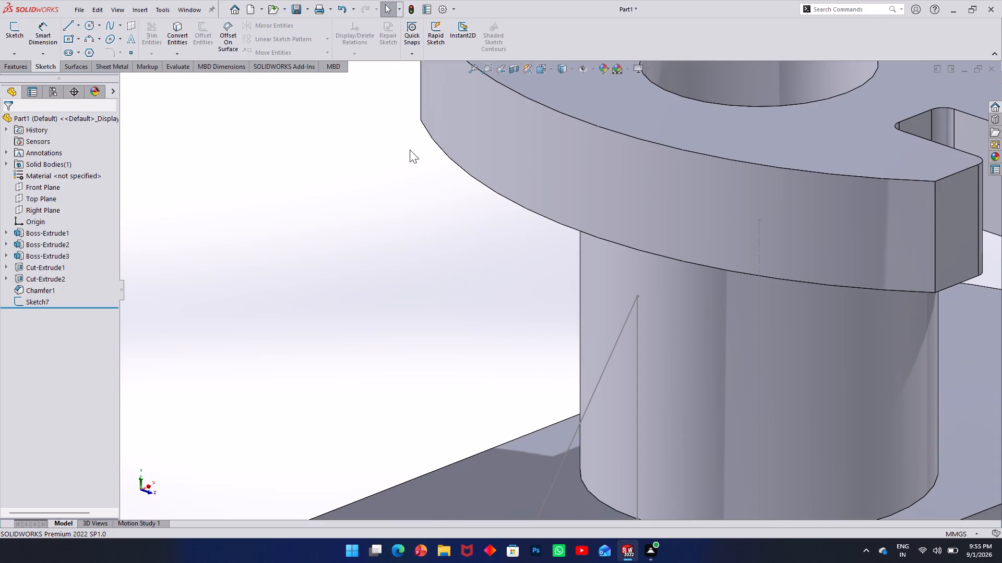
pyautogui.scroll(3, 410, 150)
pyautogui.moveTo(516, 220); pyautogui.dragTo(441, 187, button='middle')
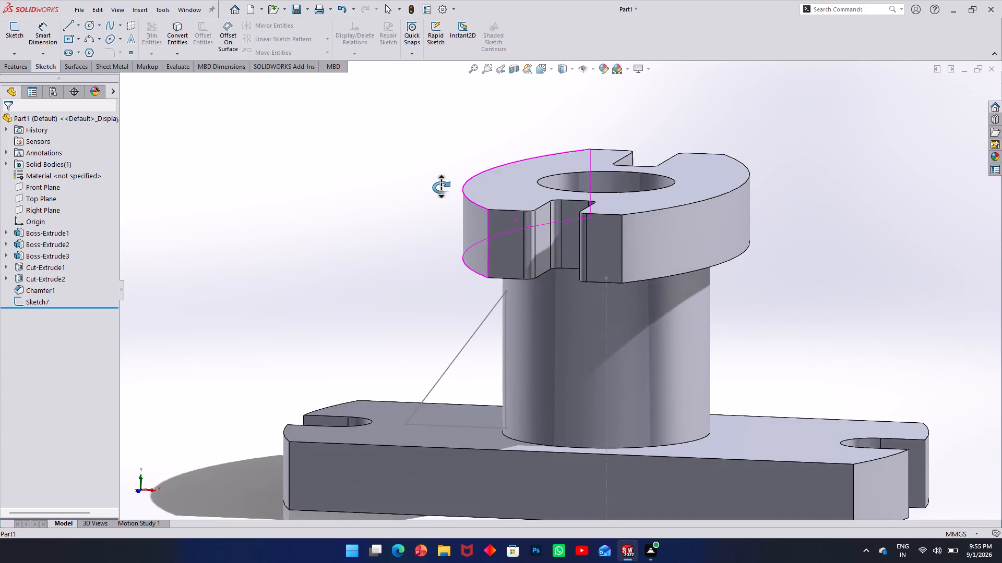
pyautogui.moveTo(441, 187); pyautogui.dragTo(460, 148, button='middle')
pyautogui.scroll(-2, 545, 262)
pyautogui.moveTo(534, 398); pyautogui.dragTo(541, 431, button='middle')
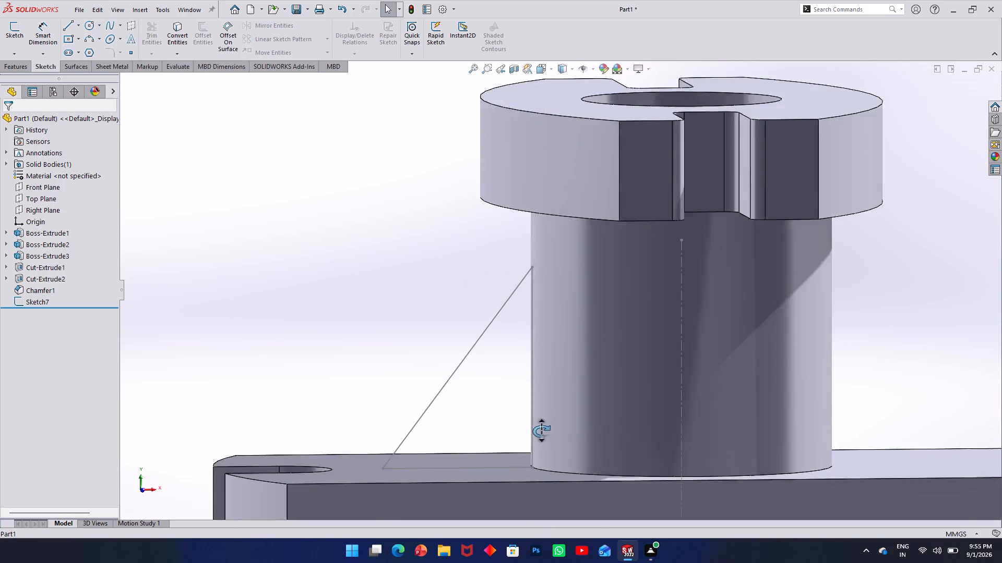
pyautogui.moveTo(541, 431); pyautogui.dragTo(542, 446, button='middle')
pyautogui.scroll(-5, 524, 456)
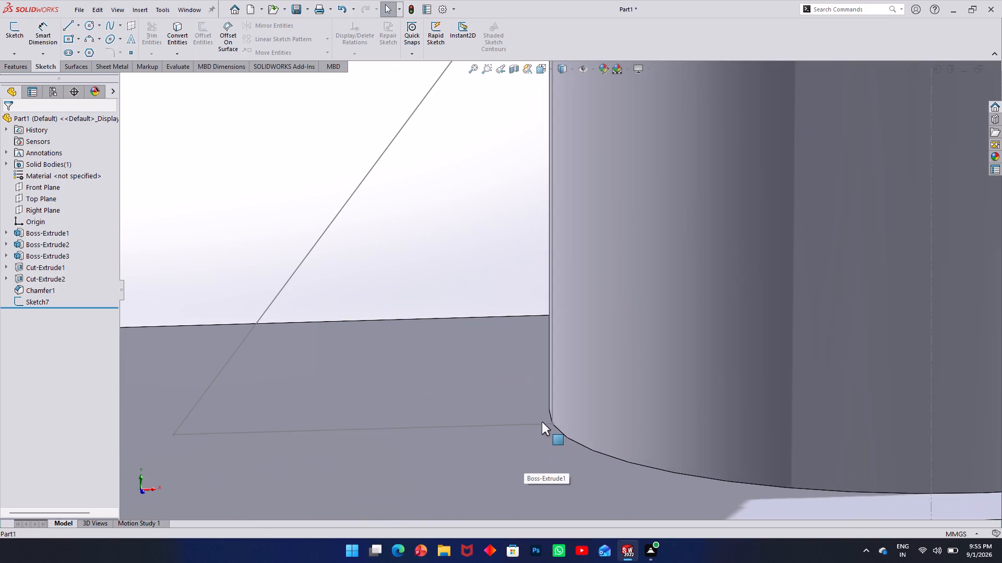
pyautogui.moveTo(542, 415); pyautogui.dragTo(564, 419, button='middle')
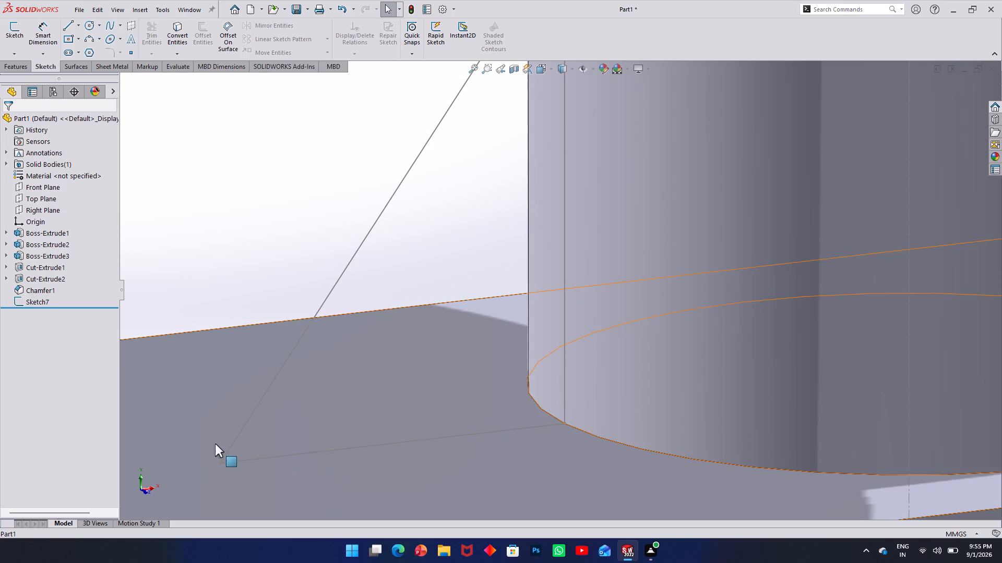
pyautogui.scroll(-2, 248, 461)
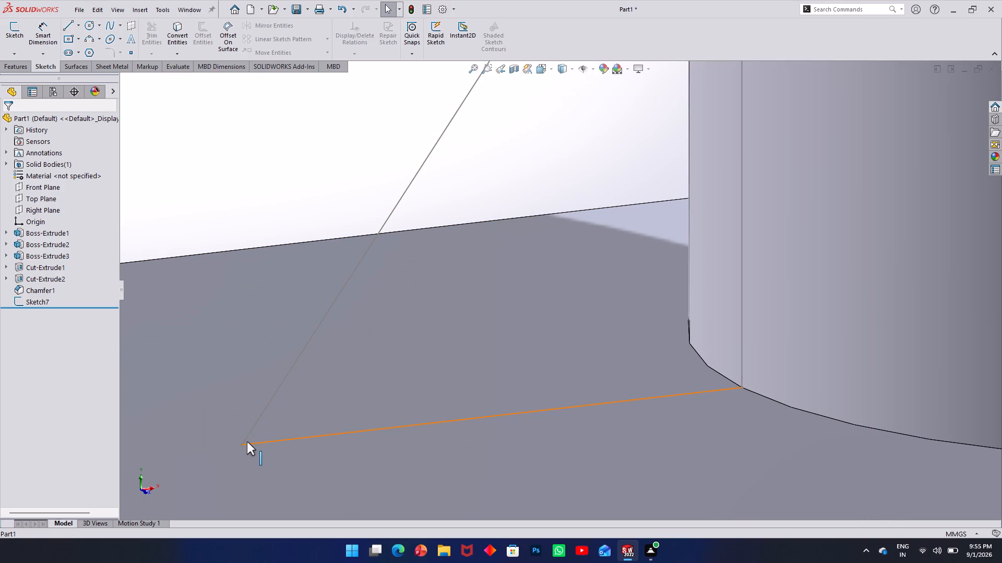
pyautogui.scroll(-3, 761, 321)
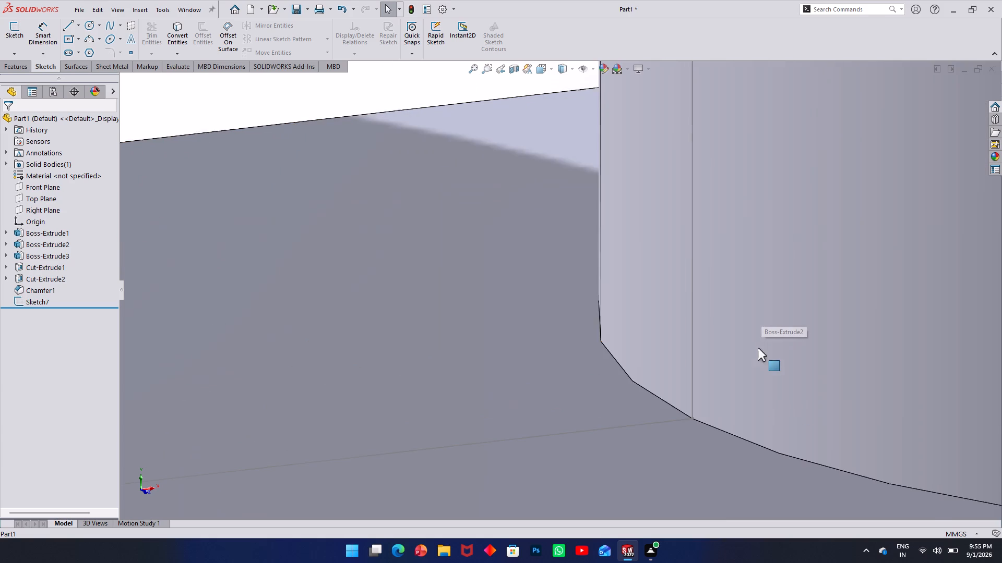
pyautogui.scroll(-2, 738, 380)
pyautogui.scroll(-5, 674, 413)
pyautogui.scroll(6, 627, 407)
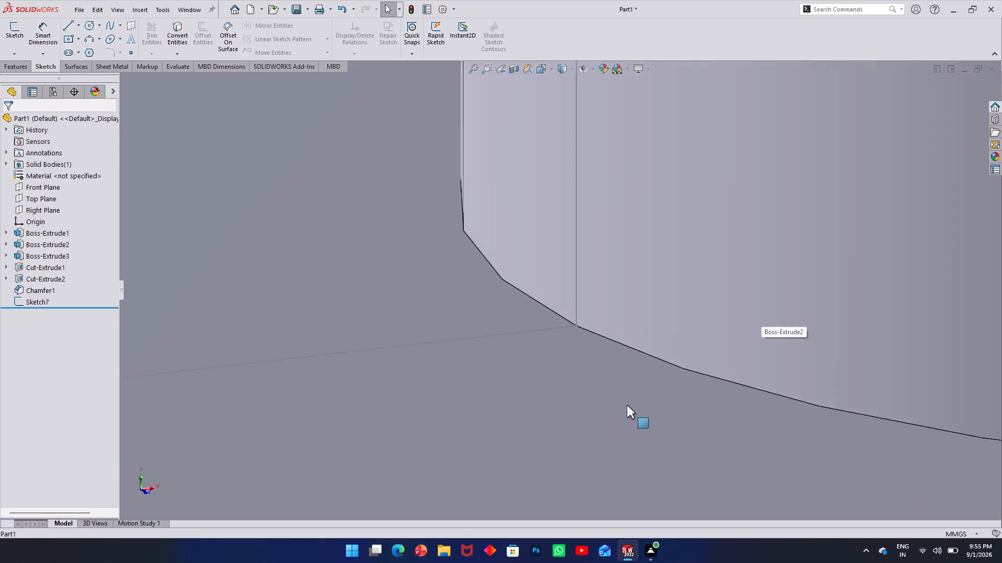
pyautogui.scroll(12, 627, 405)
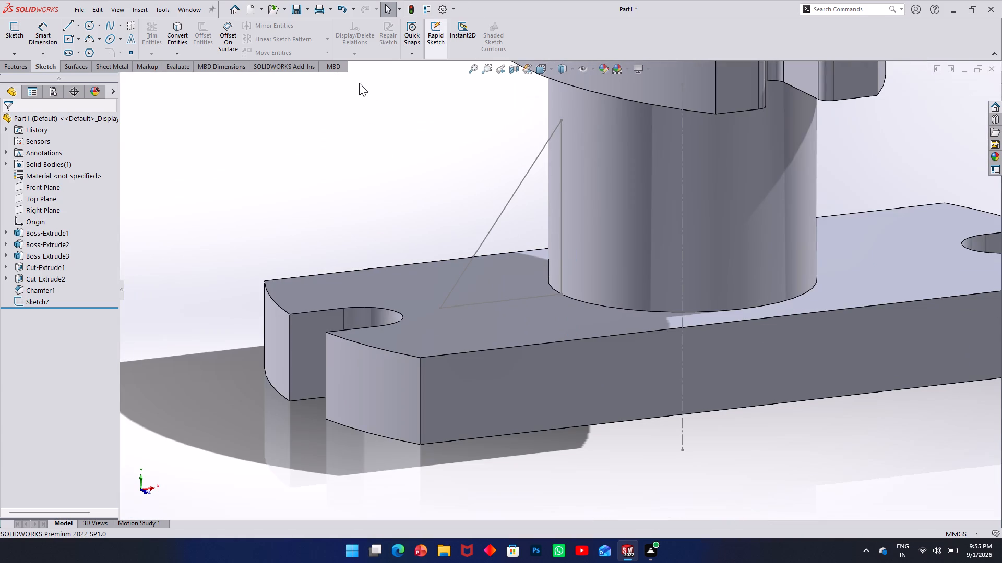
pyautogui.scroll(1, 354, 74)
pyautogui.moveTo(362, 84); pyautogui.dragTo(473, 102, button='middle')
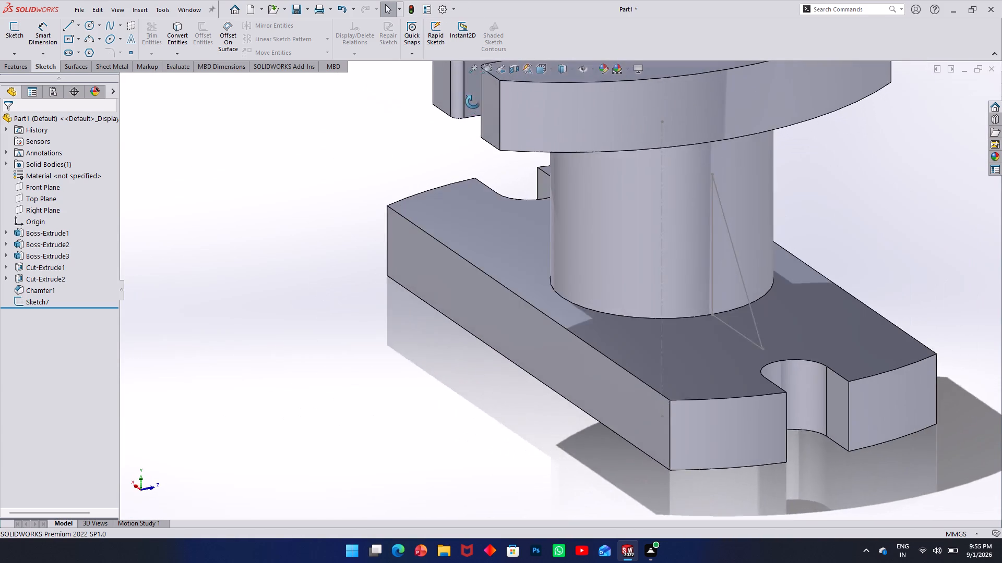
pyautogui.moveTo(473, 102); pyautogui.dragTo(443, 111, button='middle')
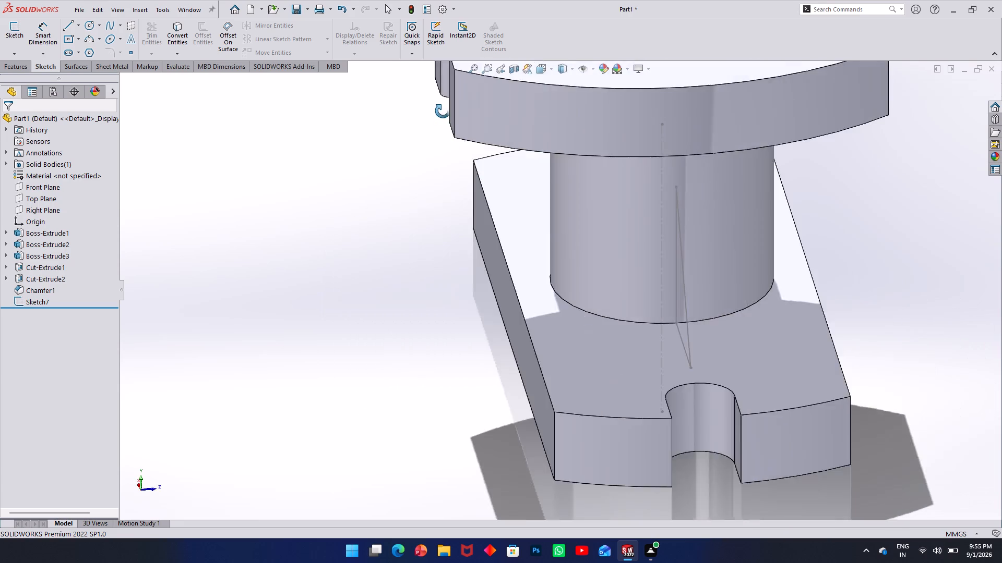
pyautogui.moveTo(443, 111); pyautogui.dragTo(348, 139, button='middle')
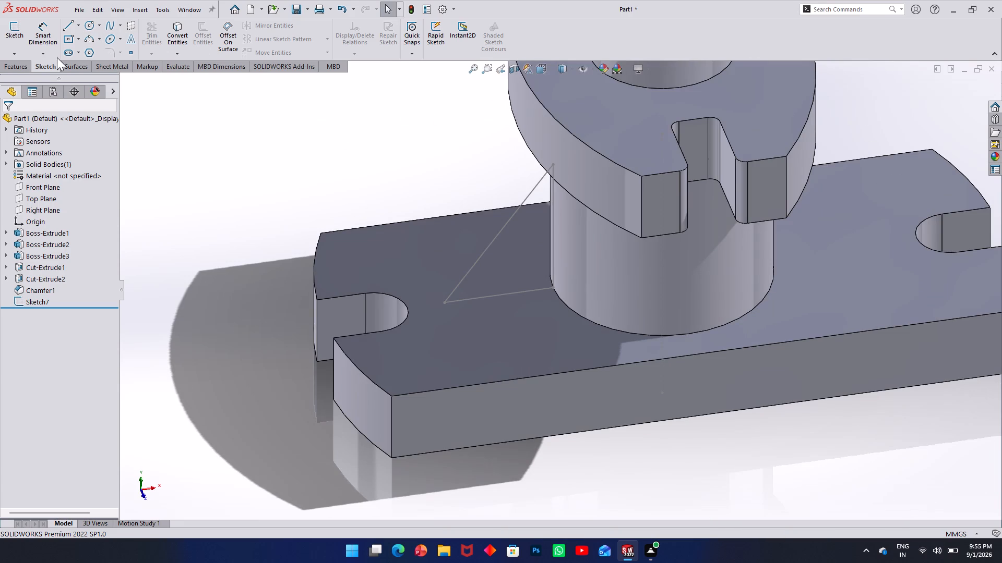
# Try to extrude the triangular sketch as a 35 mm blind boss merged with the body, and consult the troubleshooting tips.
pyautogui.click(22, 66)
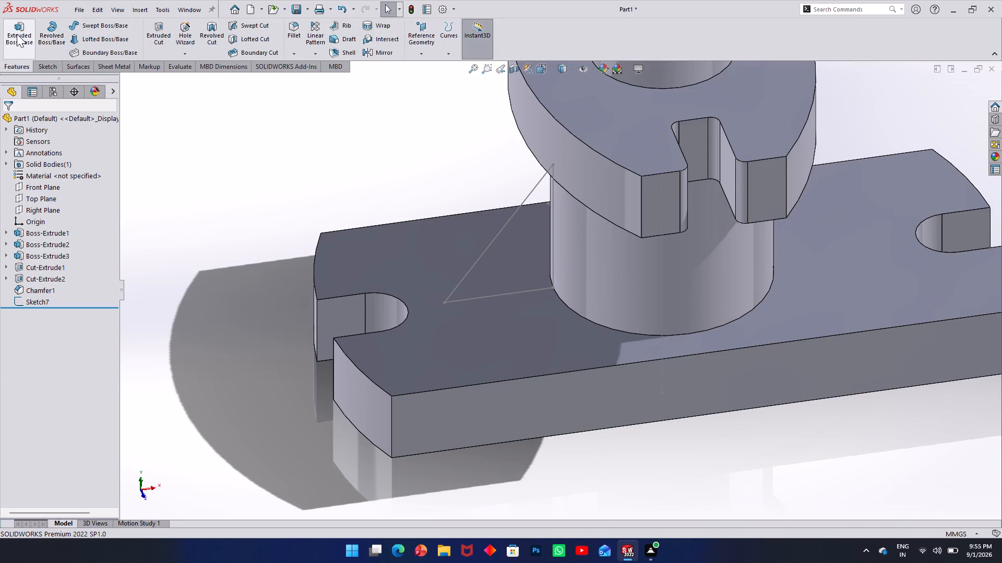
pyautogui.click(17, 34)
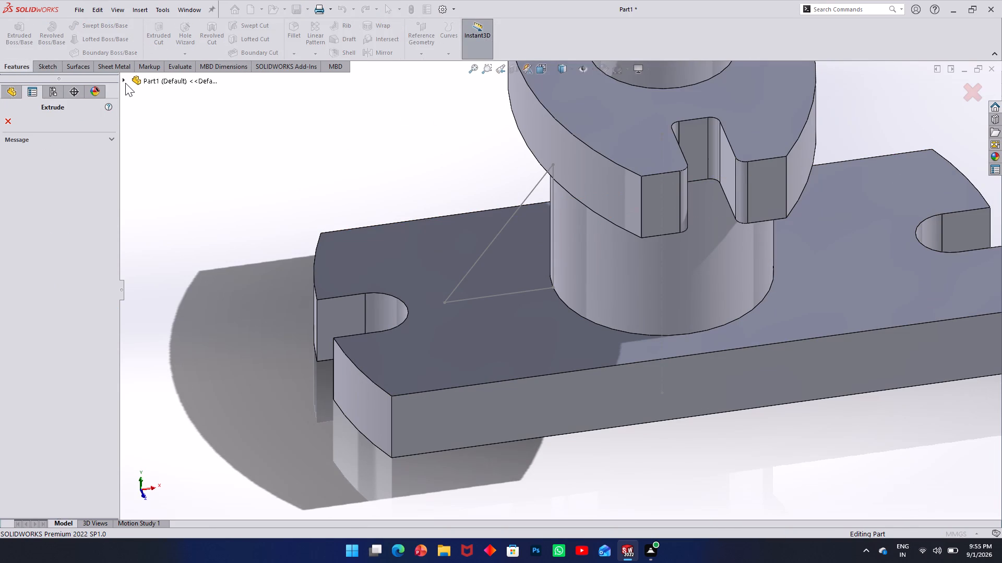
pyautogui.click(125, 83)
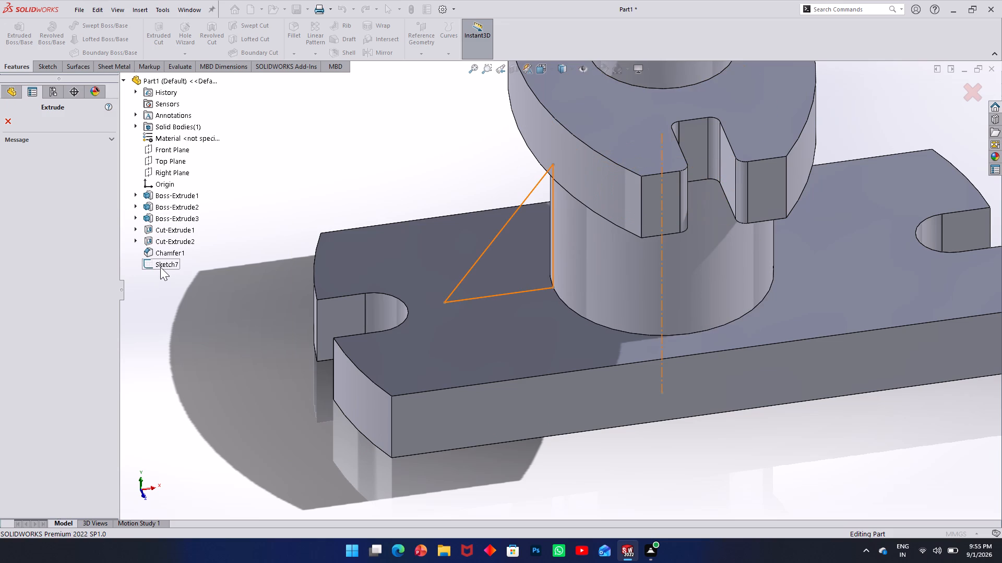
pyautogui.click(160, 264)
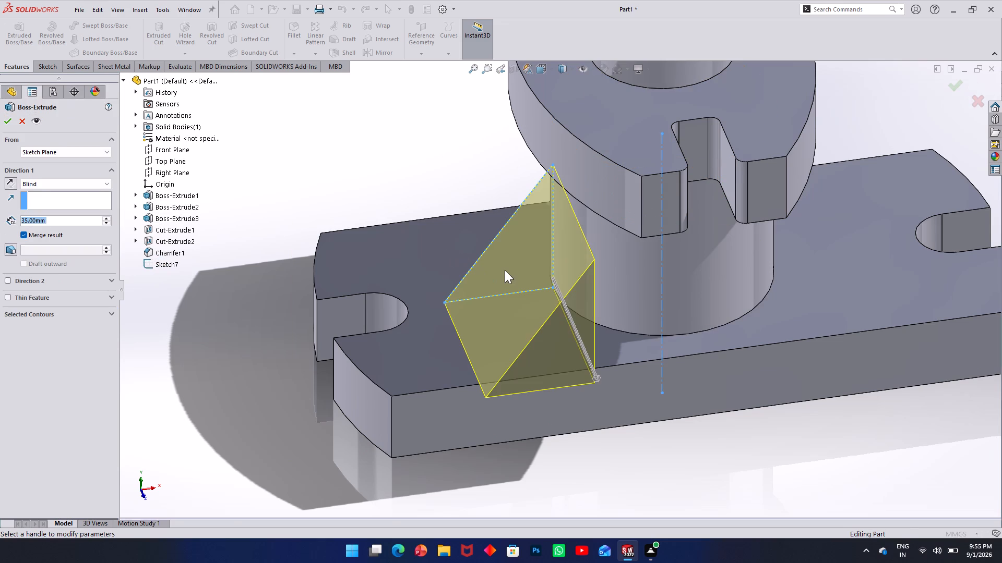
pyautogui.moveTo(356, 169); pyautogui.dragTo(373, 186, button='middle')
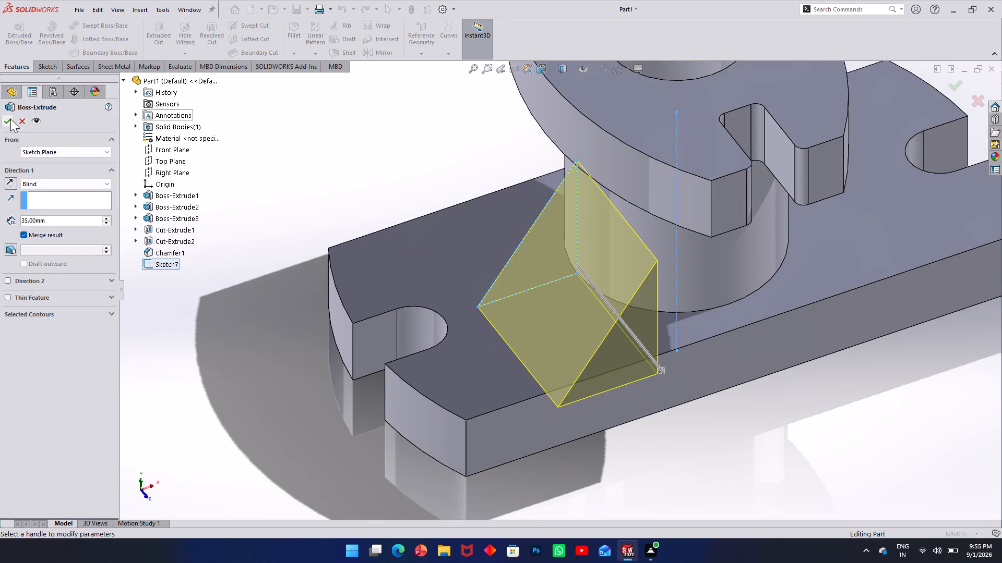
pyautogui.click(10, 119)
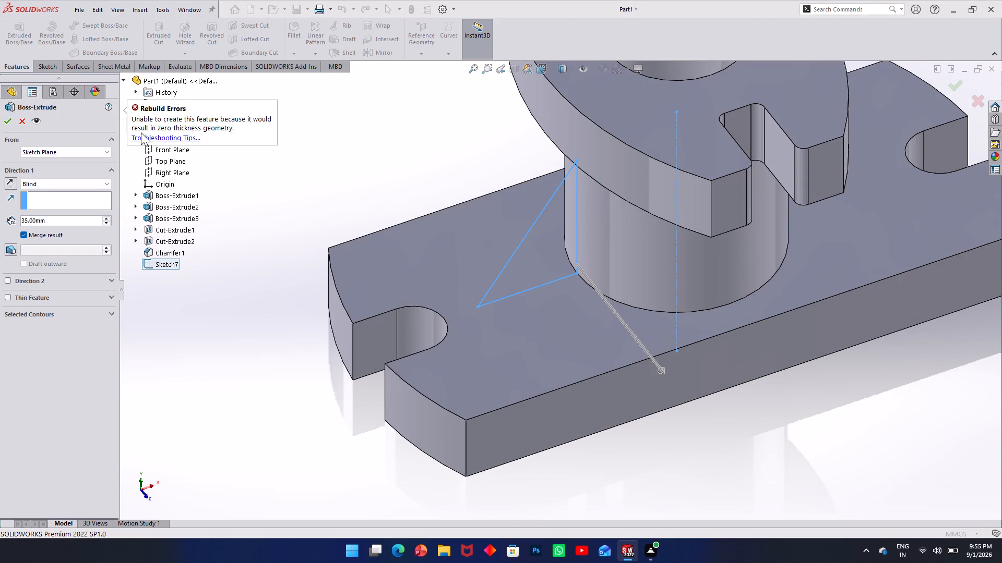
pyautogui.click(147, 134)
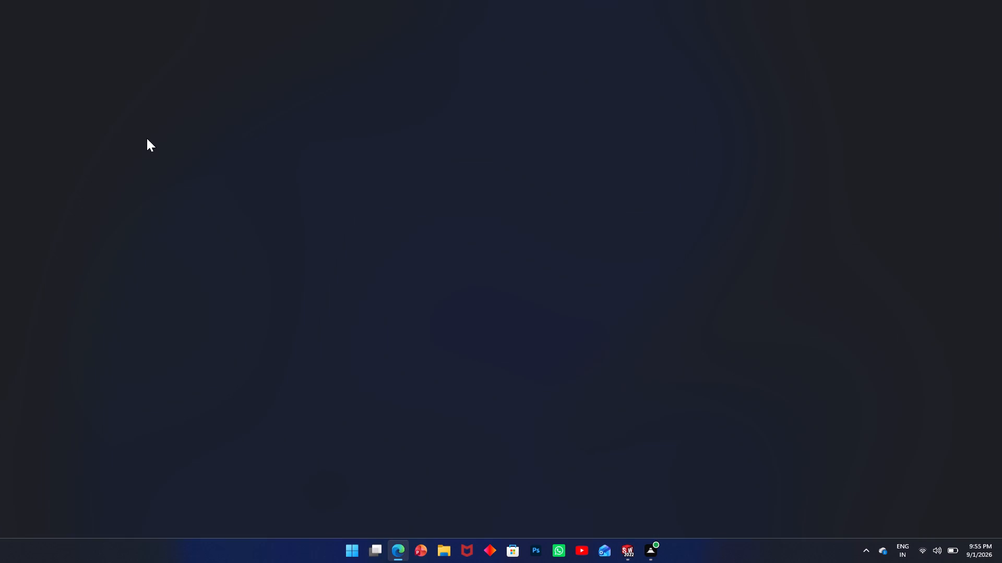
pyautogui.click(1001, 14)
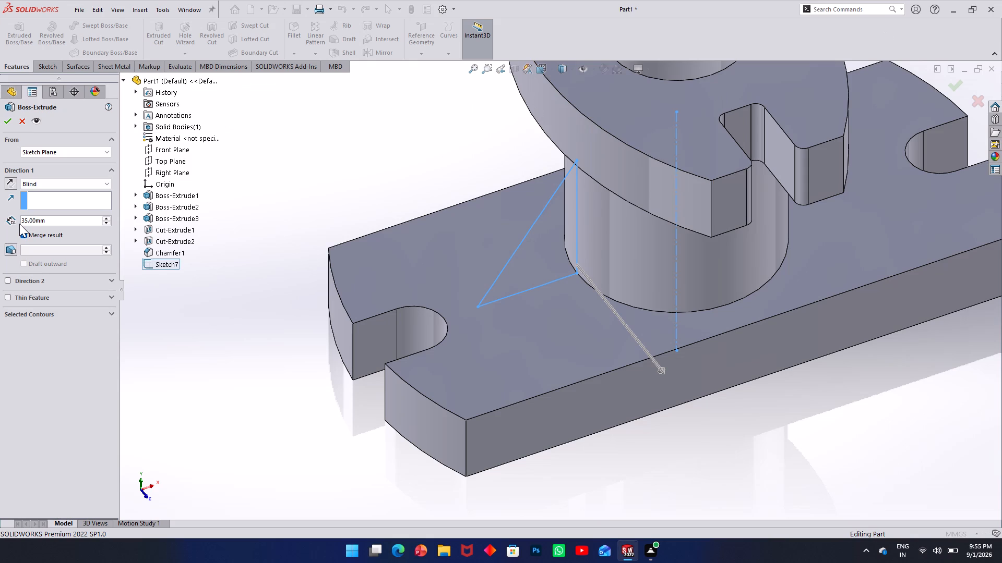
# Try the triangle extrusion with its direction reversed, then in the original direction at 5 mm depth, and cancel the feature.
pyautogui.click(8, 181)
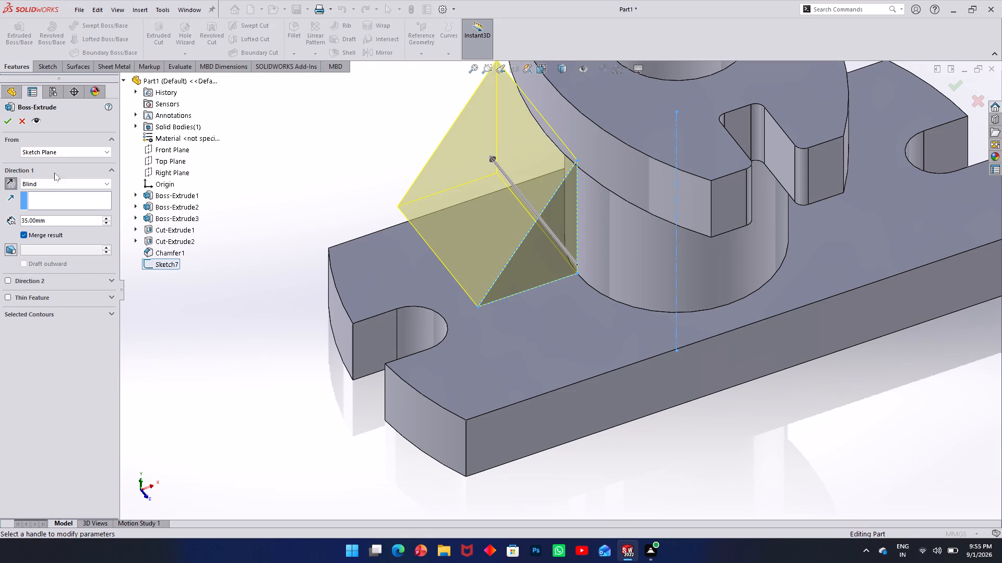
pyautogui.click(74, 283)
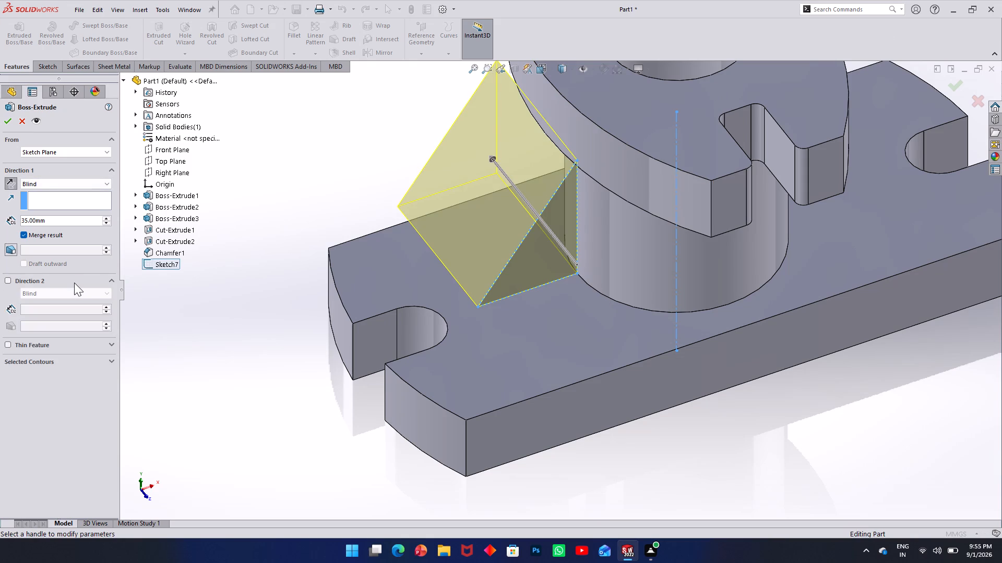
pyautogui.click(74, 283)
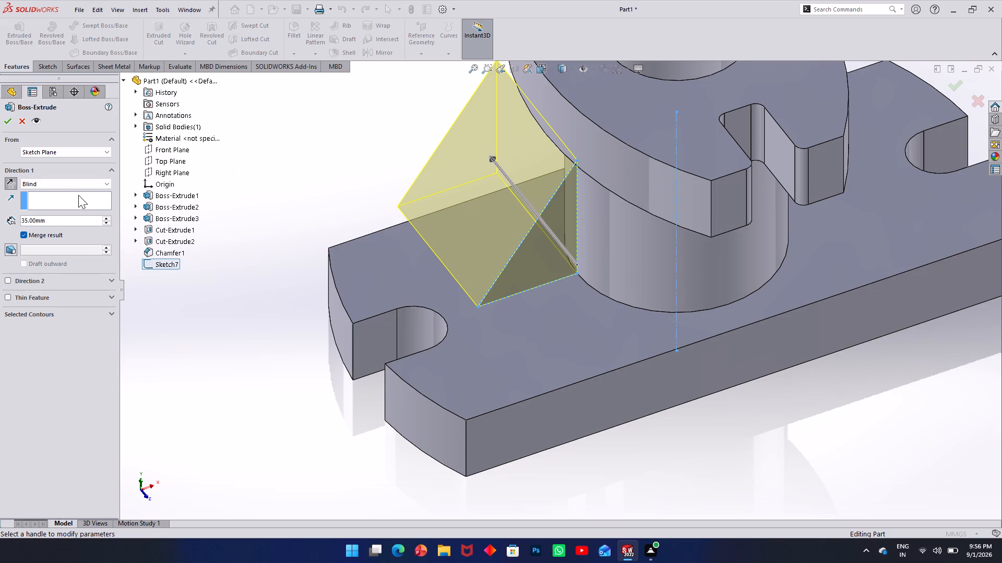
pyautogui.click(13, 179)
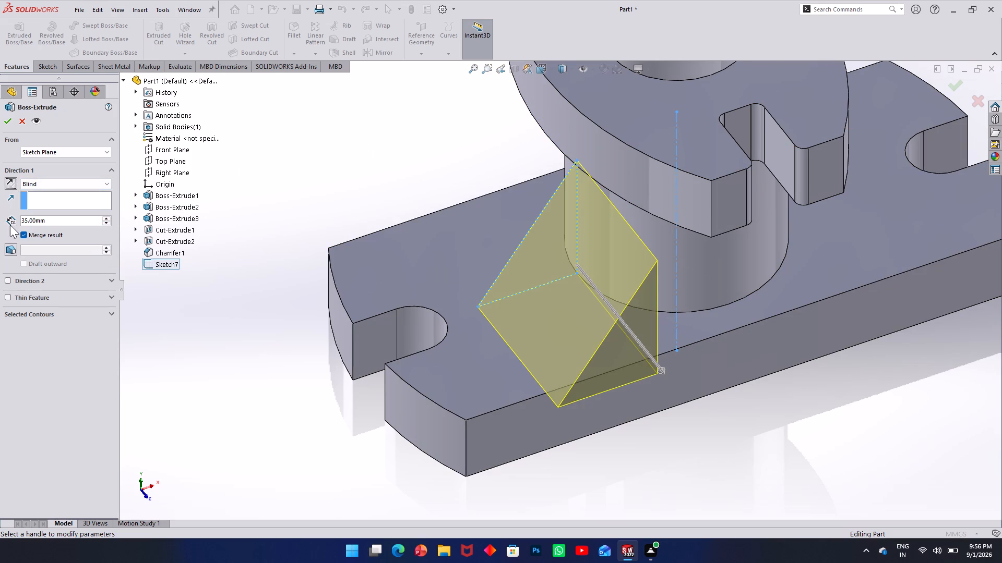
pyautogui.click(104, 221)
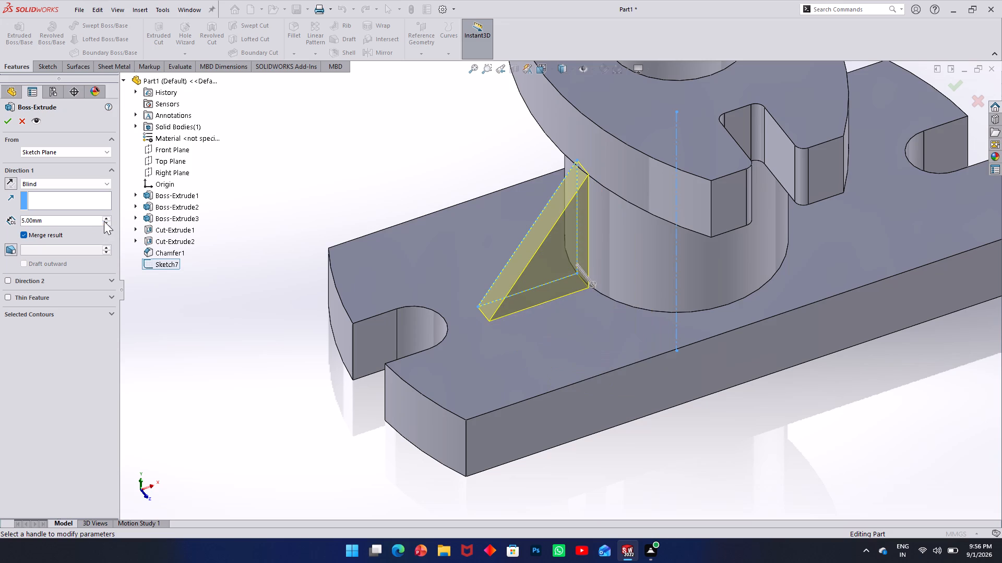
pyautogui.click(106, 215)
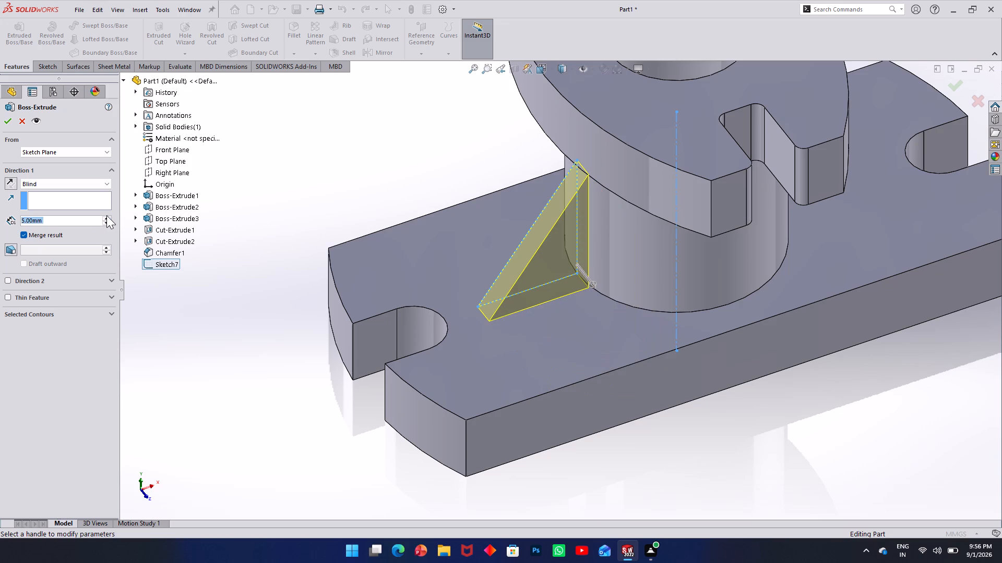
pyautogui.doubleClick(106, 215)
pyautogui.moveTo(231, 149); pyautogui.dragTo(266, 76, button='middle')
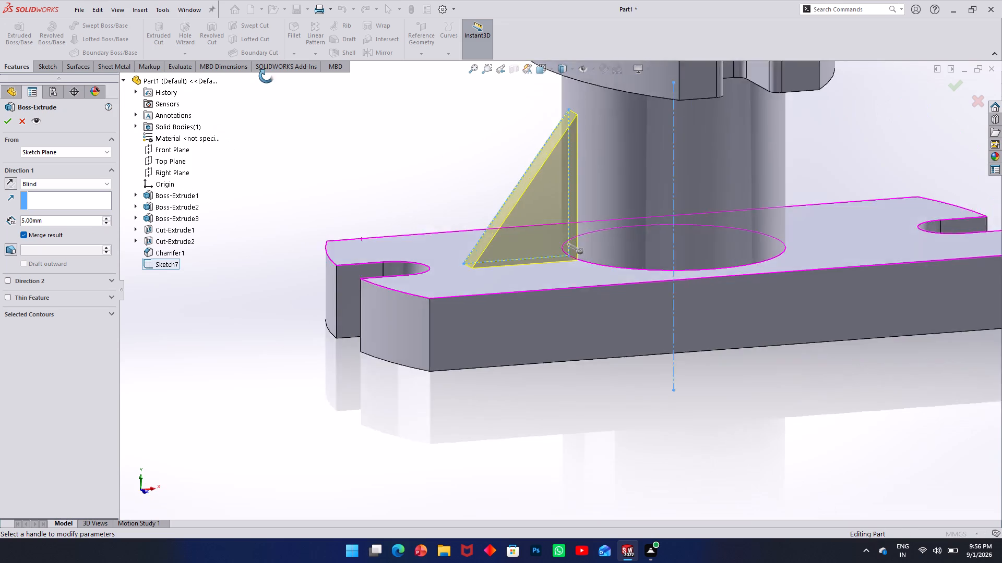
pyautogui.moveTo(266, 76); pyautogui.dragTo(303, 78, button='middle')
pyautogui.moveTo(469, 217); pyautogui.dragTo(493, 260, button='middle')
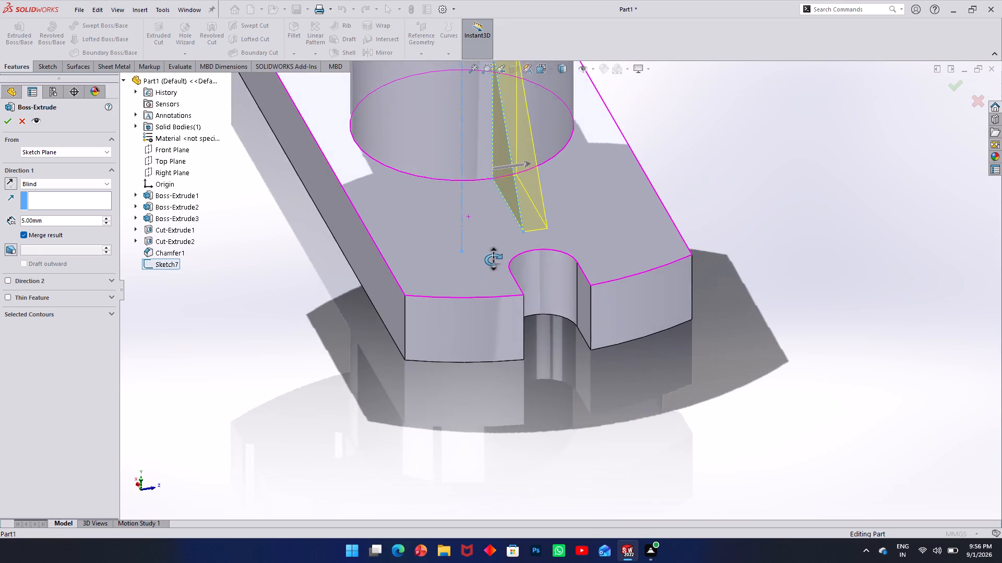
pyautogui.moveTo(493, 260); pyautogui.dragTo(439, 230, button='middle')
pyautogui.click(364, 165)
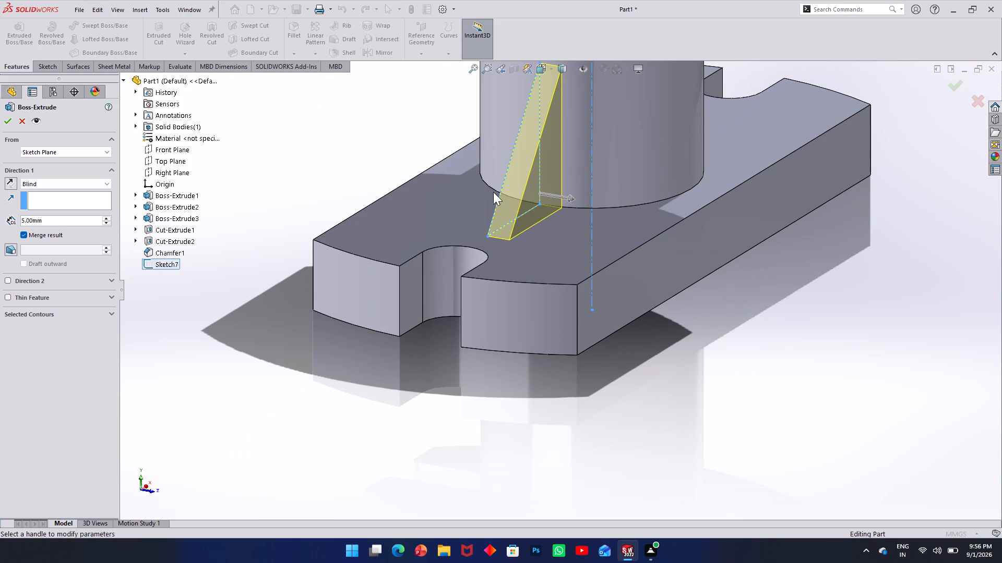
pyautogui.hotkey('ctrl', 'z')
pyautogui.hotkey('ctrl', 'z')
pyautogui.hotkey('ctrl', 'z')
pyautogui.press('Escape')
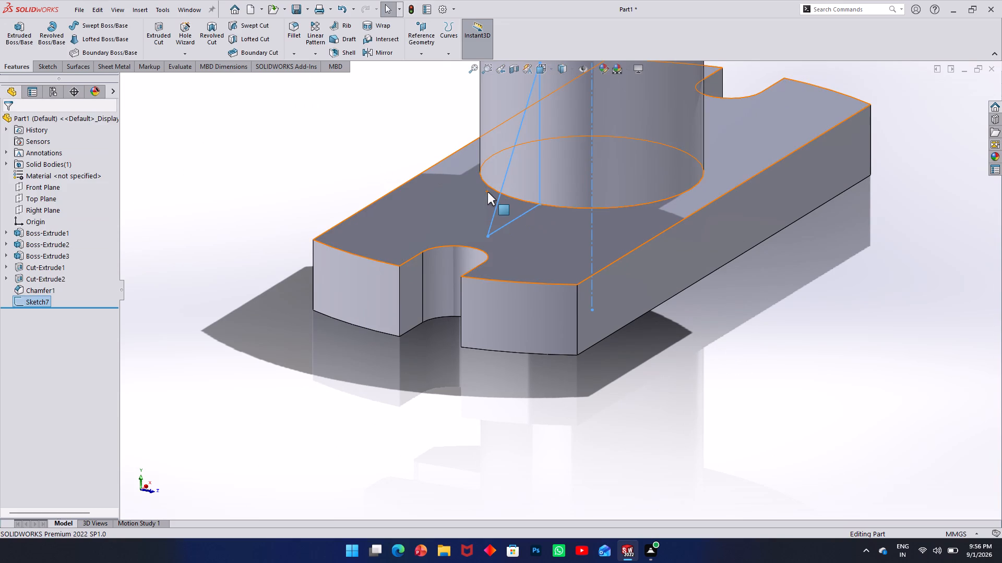
# Undo the exit from the triangular sketch to resume editing it.
pyautogui.hotkey('ctrl', 'z')
# Examine from several angles how the closed triangular profile meets the boss wall and the base plate's top face.
pyautogui.keyDown('ctrl'); pyautogui.moveTo(436, 195); pyautogui.dragTo(455, 242, button='middle'); pyautogui.keyUp('ctrl')
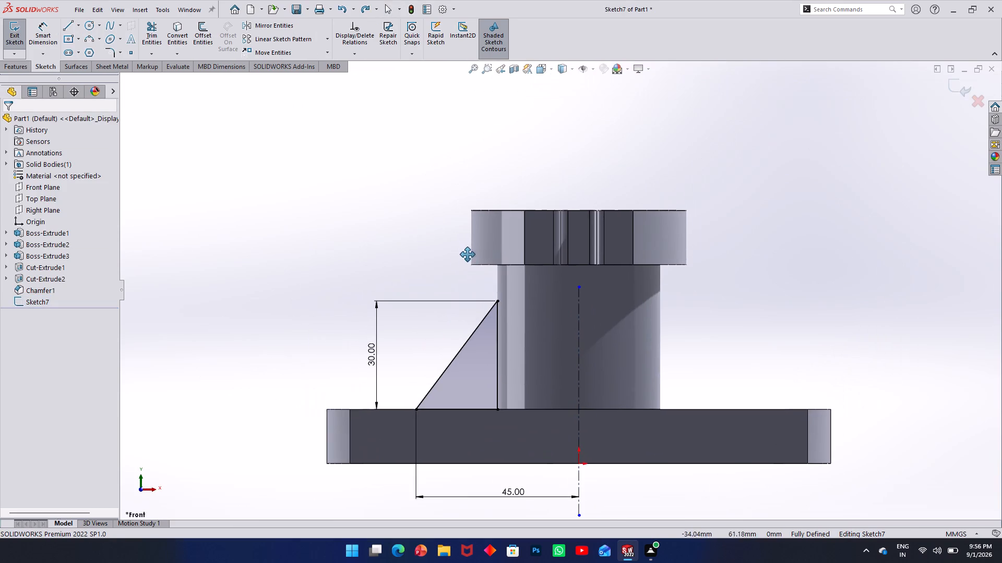
pyautogui.keyDown('ctrl'); pyautogui.moveTo(455, 242); pyautogui.dragTo(455, 241, button='middle'); pyautogui.keyUp('ctrl')
pyautogui.keyDown('ctrl'); pyautogui.scroll(-1, 455, 241); pyautogui.keyUp('ctrl')
pyautogui.scroll(3, 349, 174)
pyautogui.scroll(-1, 428, 213)
pyautogui.moveTo(428, 213); pyautogui.dragTo(443, 228, button='middle')
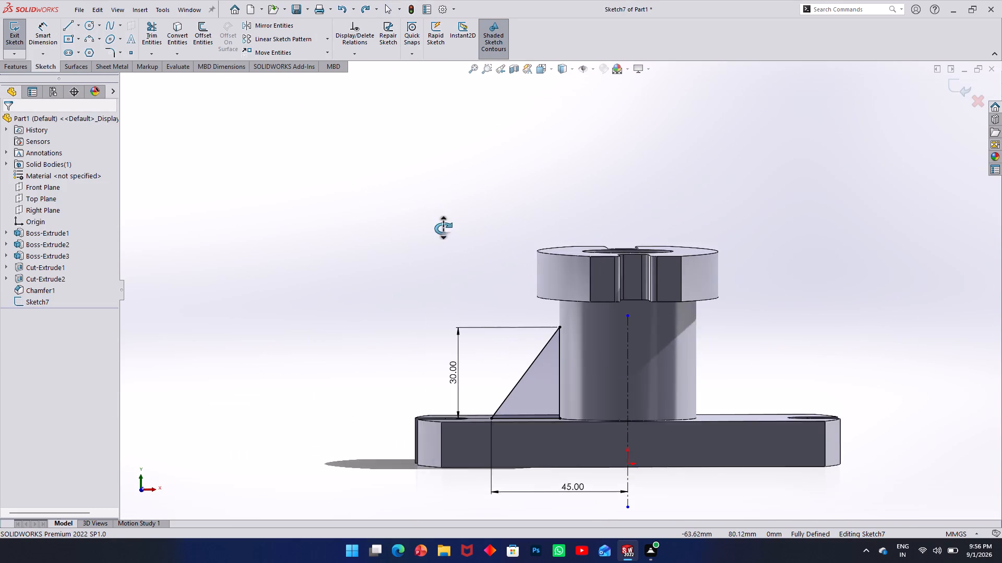
pyautogui.moveTo(443, 228); pyautogui.dragTo(501, 254, button='middle')
pyautogui.scroll(-2, 600, 382)
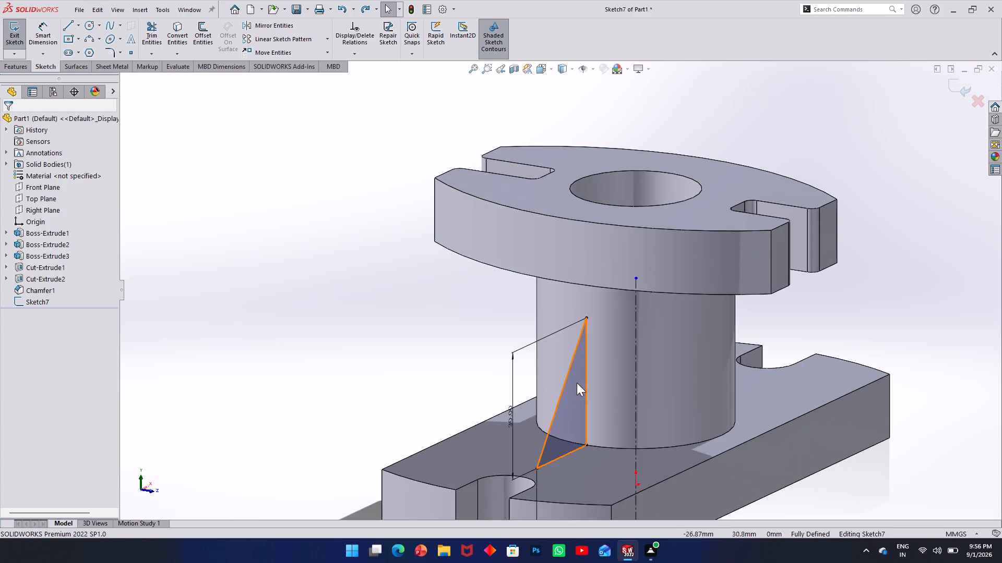
pyautogui.scroll(-1, 569, 383)
pyautogui.moveTo(553, 390); pyautogui.dragTo(452, 364, button='middle')
pyautogui.scroll(-1, 452, 364)
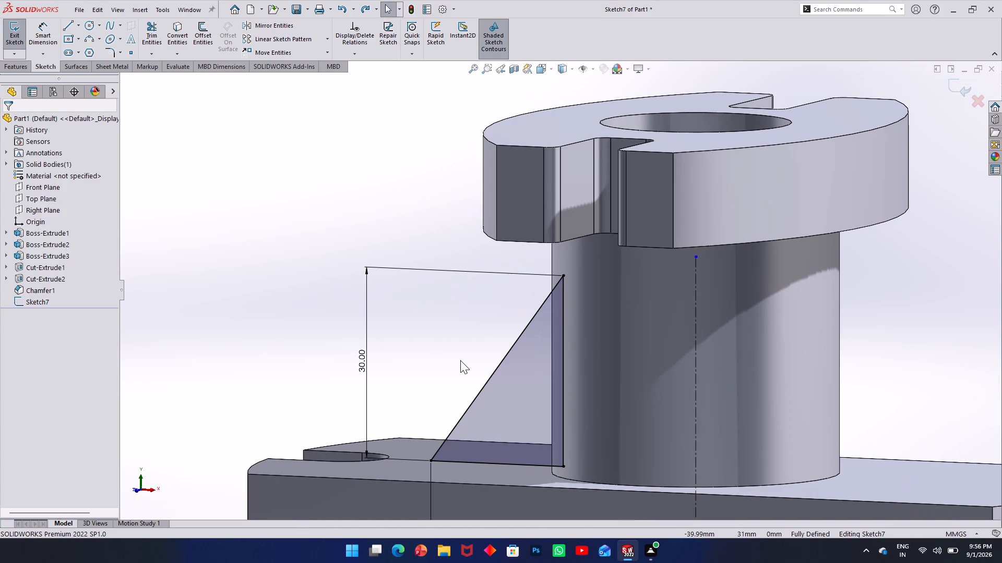
pyautogui.moveTo(483, 371); pyautogui.dragTo(506, 359, button='middle')
pyautogui.scroll(1, 483, 371)
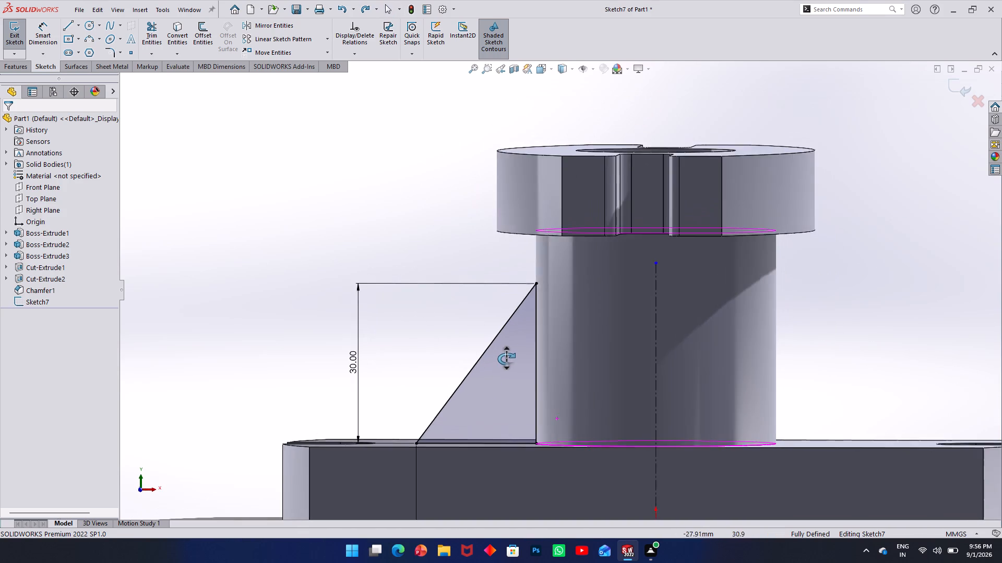
pyautogui.moveTo(506, 359); pyautogui.dragTo(614, 394, button='middle')
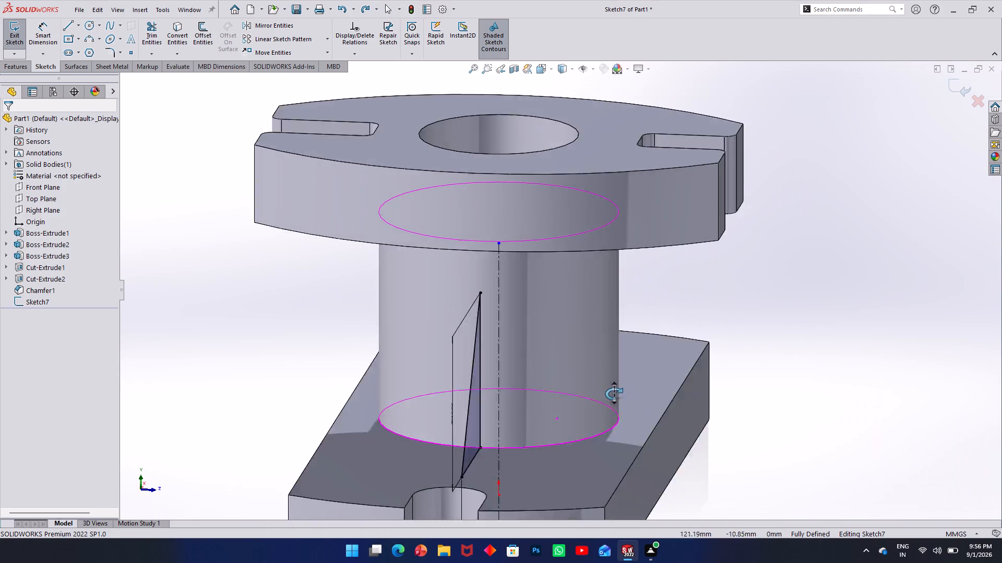
pyautogui.moveTo(614, 394); pyautogui.dragTo(628, 397, button='middle')
pyautogui.scroll(-1, 615, 396)
pyautogui.click(746, 371)
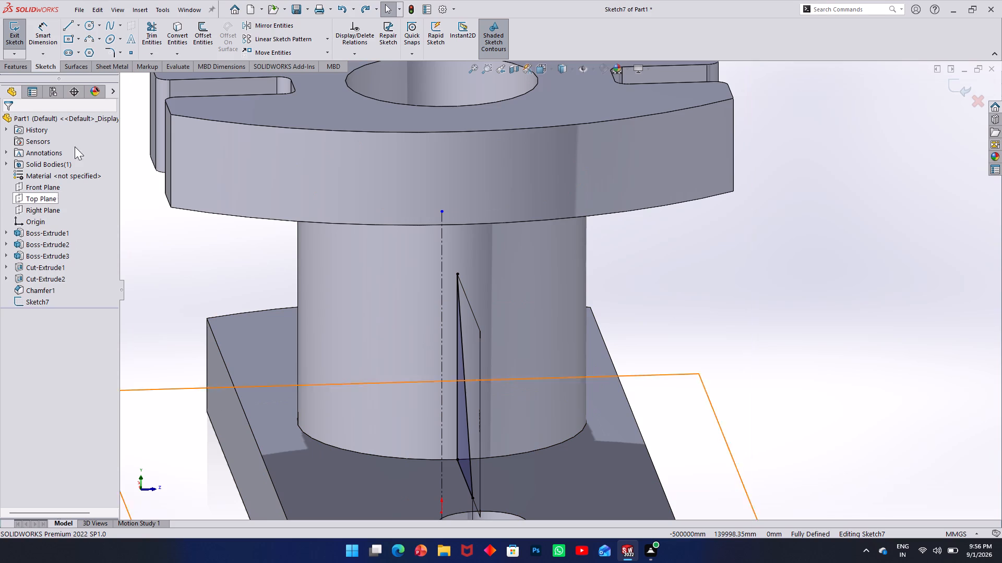
pyautogui.click(21, 62)
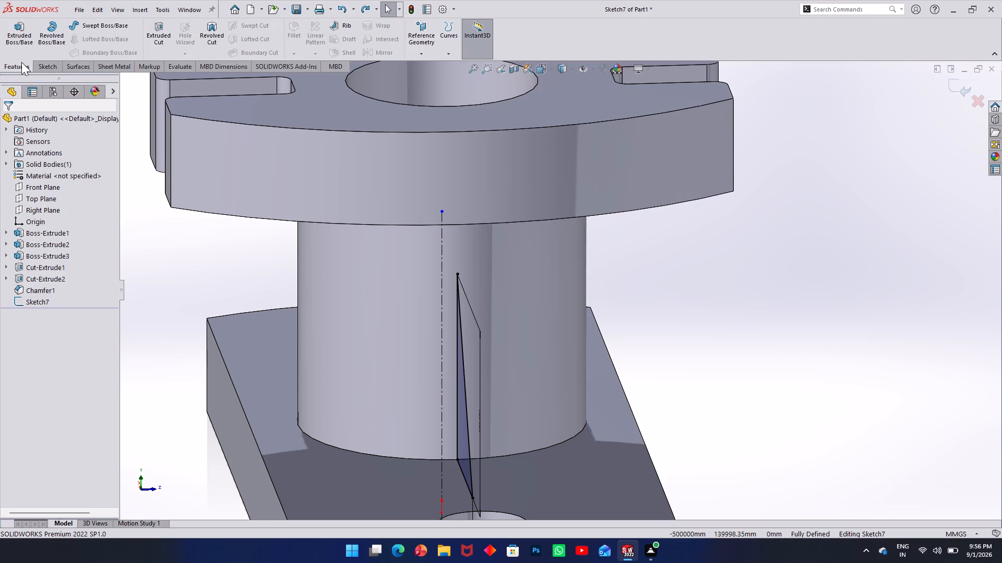
pyautogui.moveTo(363, 255); pyautogui.dragTo(292, 248, button='middle')
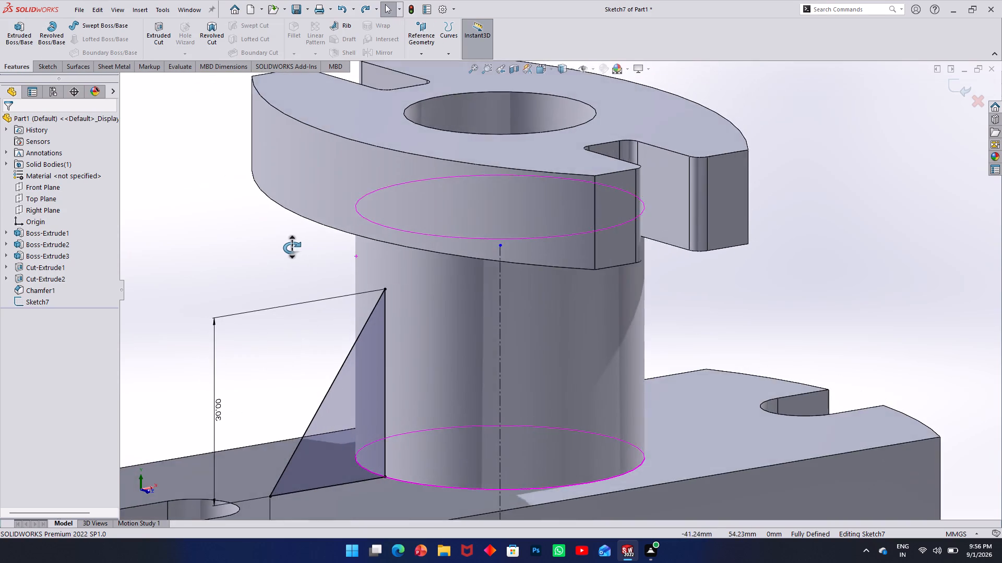
pyautogui.moveTo(292, 248); pyautogui.dragTo(260, 224, button='middle')
pyautogui.scroll(3, 217, 291)
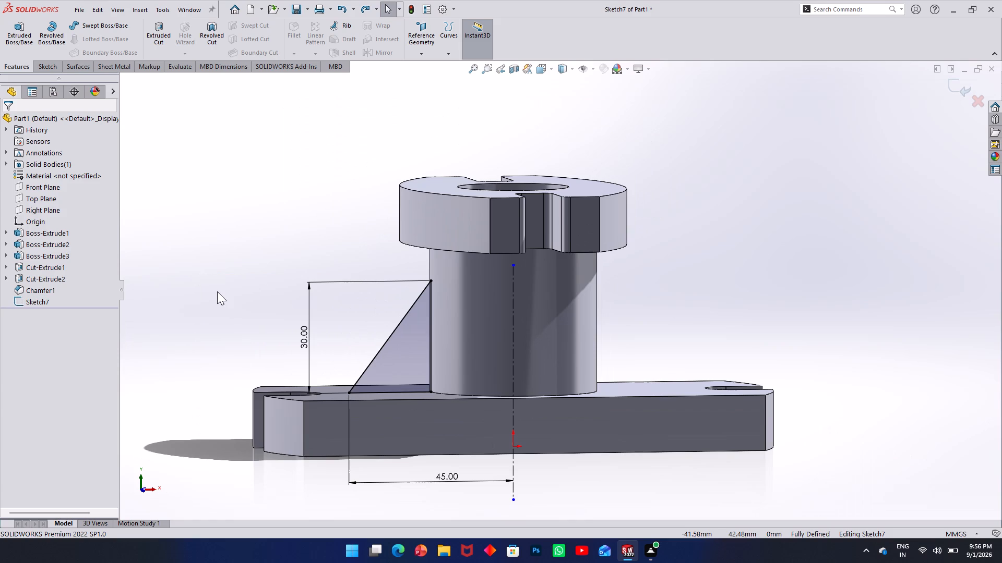
# Undo the last two trims, restoring the vertical line above the triangle's apex and the base line beyond its outer corner.
pyautogui.hotkey('ctrl', 'z')
pyautogui.hotkey('ctrl', 'z')
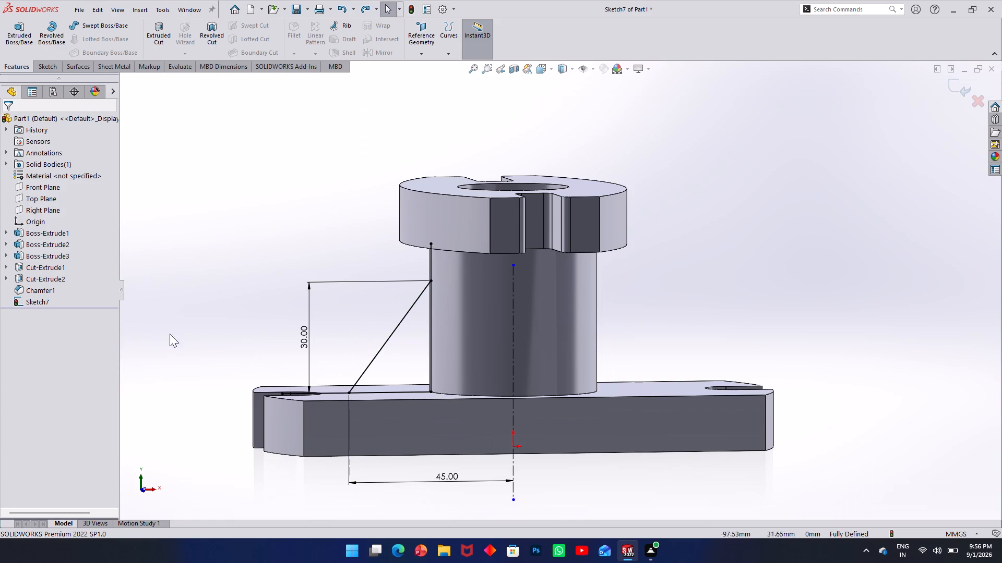
# Trim to closest the vertical line's segment extending above the triangle's apex beside the boss.
pyautogui.scroll(-3, 421, 364)
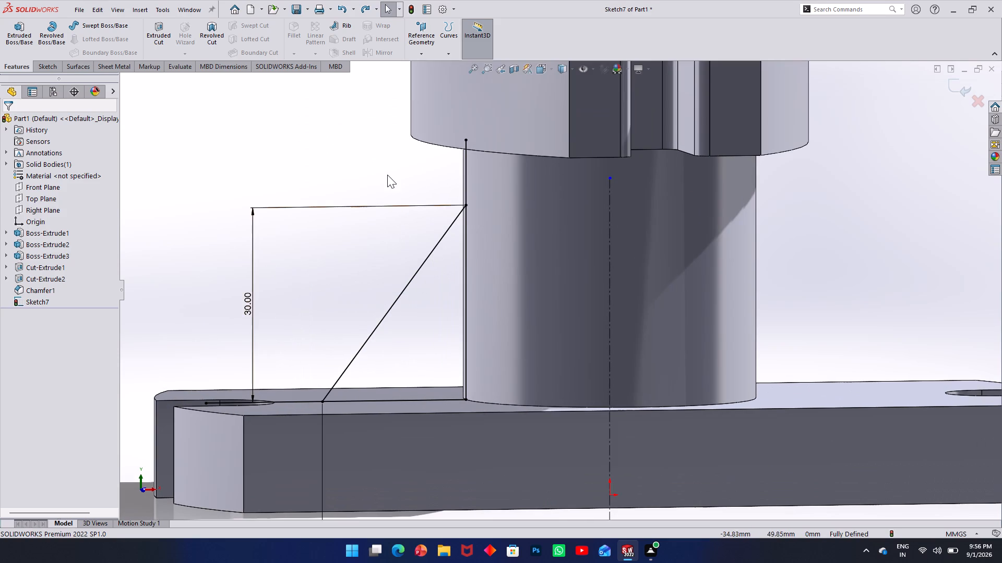
pyautogui.moveTo(443, 275); pyautogui.dragTo(452, 369, button='middle')
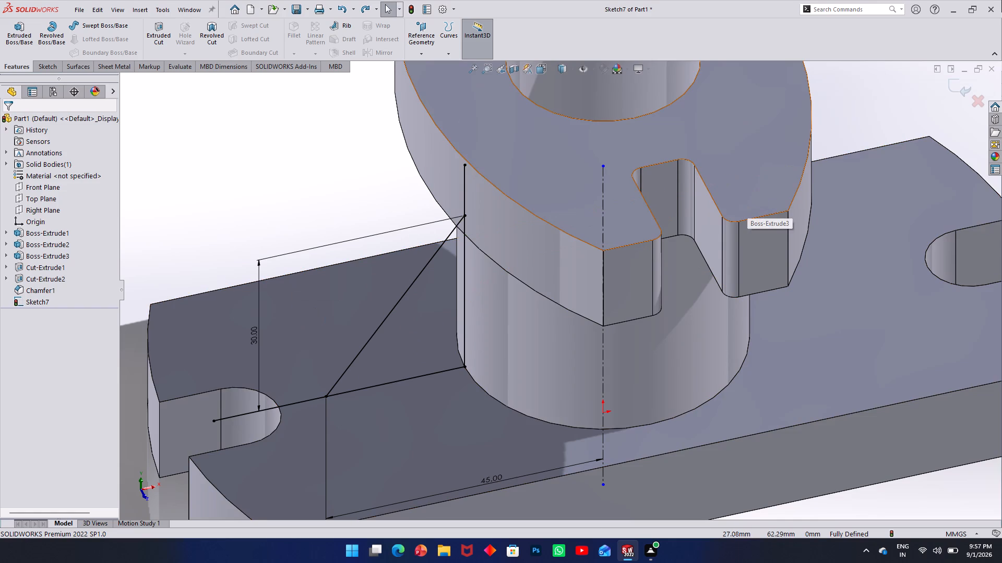
pyautogui.scroll(-3, 509, 170)
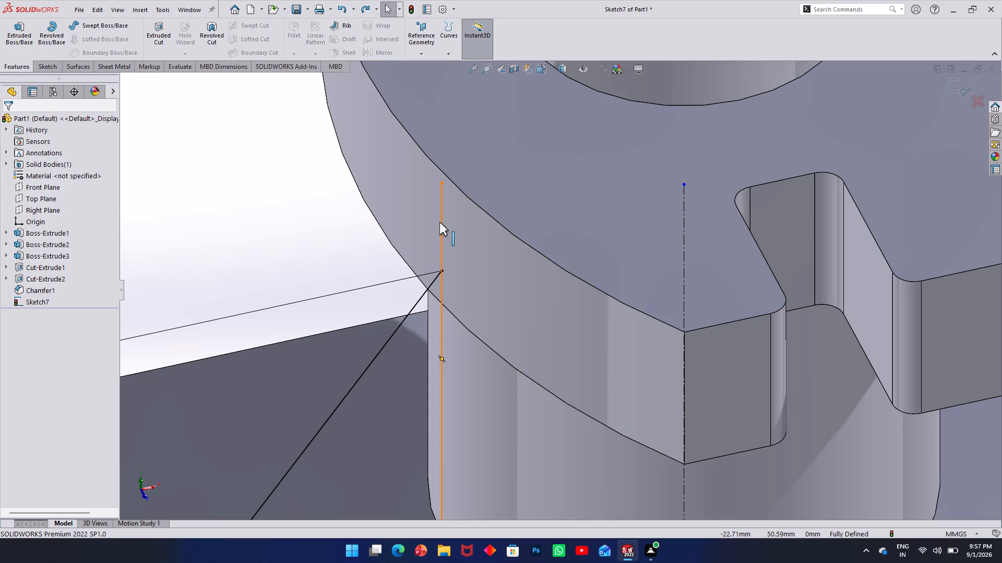
pyautogui.click(43, 68)
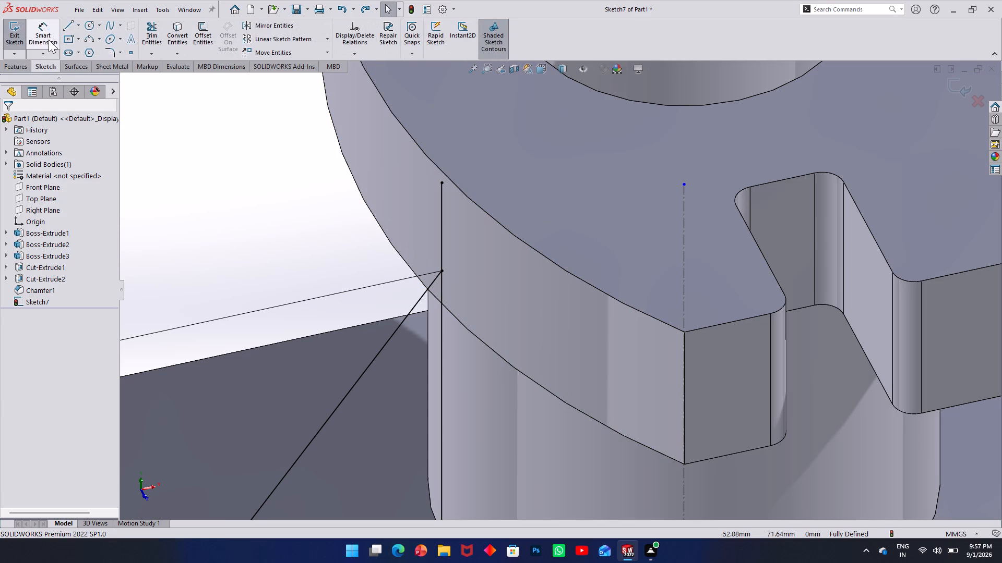
pyautogui.click(159, 36)
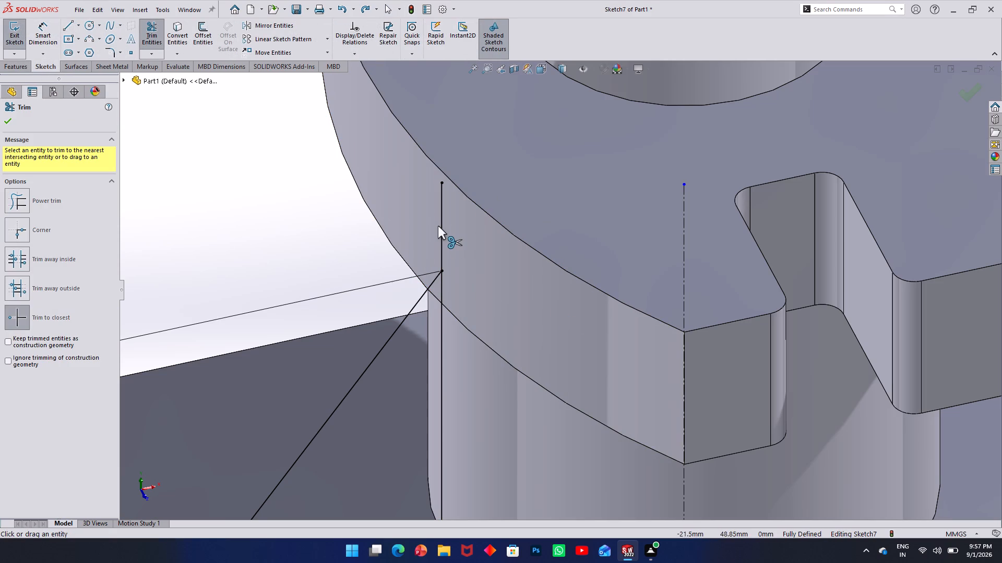
pyautogui.click(442, 225)
pyautogui.scroll(2, 358, 226)
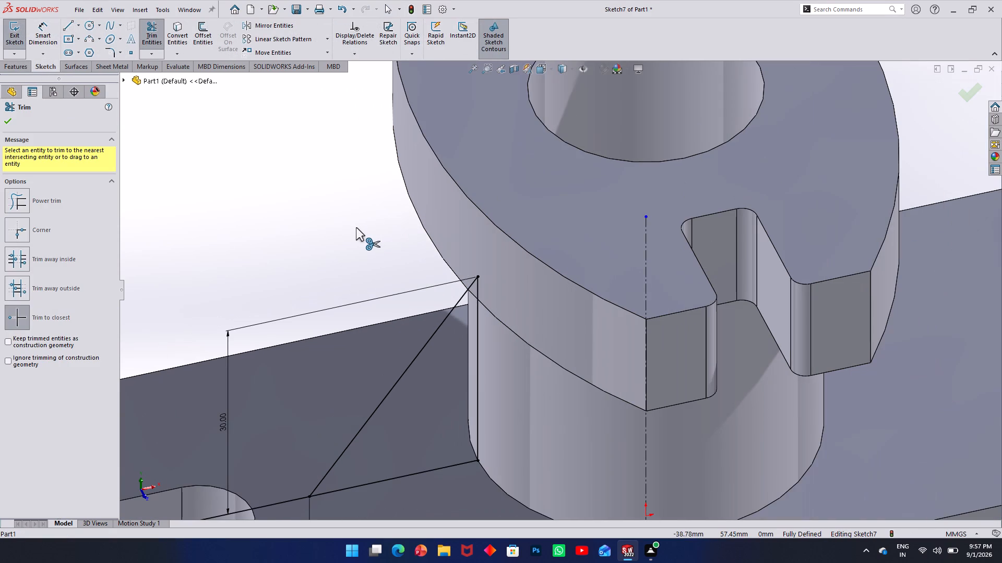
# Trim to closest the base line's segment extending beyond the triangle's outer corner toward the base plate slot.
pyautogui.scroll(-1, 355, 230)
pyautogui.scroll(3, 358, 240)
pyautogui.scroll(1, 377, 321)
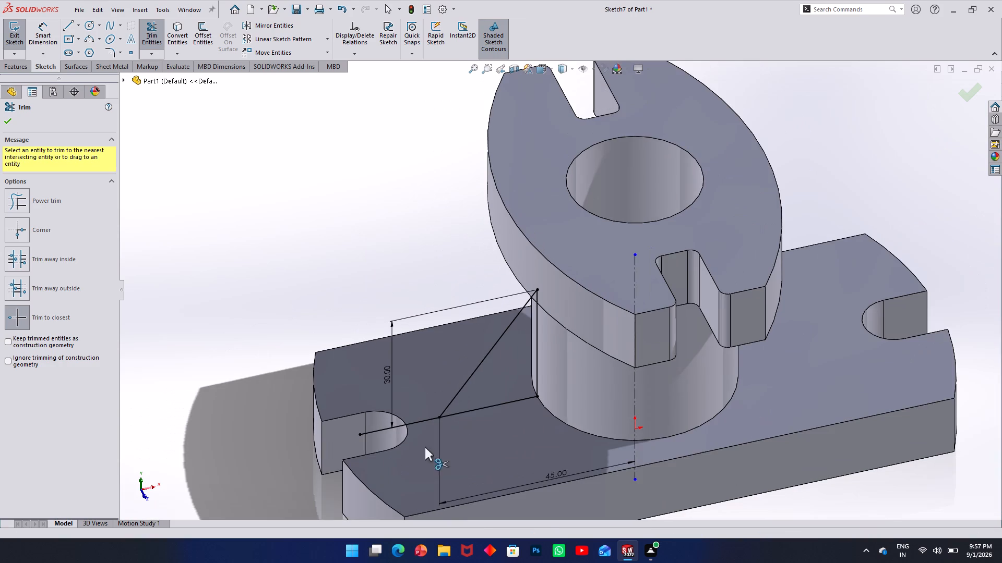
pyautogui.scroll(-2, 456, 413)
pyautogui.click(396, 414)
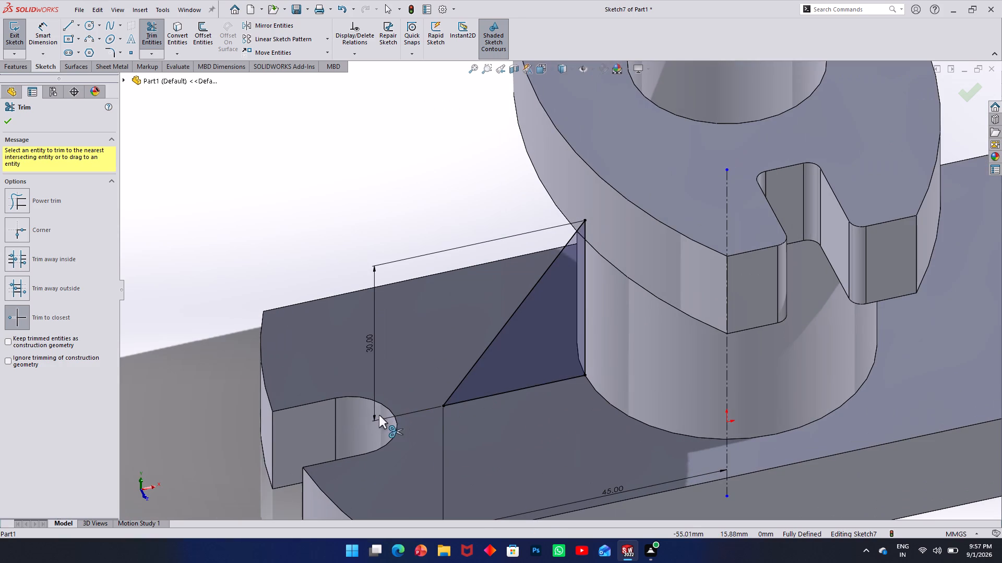
# Examine from several angles how the closed triangular profile meets the boss wall and the base plate's top face.
pyautogui.scroll(-2, 426, 404)
pyautogui.moveTo(579, 335); pyautogui.dragTo(563, 235, button='middle')
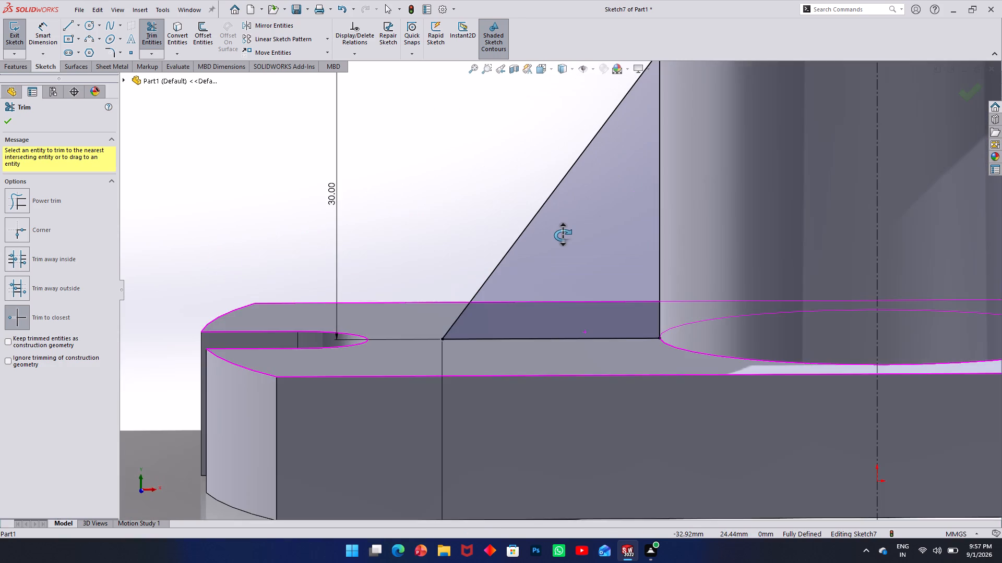
pyautogui.moveTo(563, 235); pyautogui.dragTo(640, 253, button='middle')
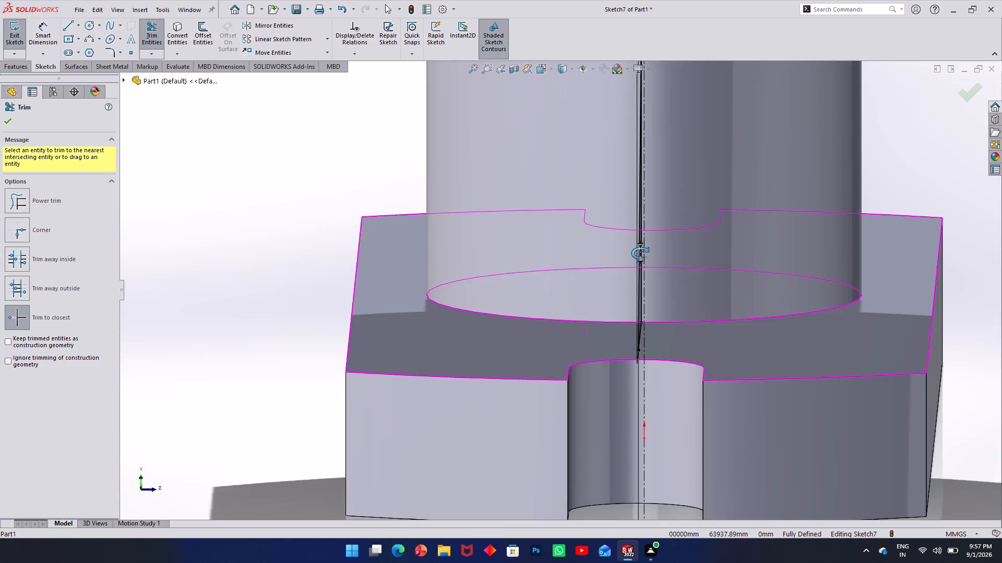
pyautogui.moveTo(640, 253); pyautogui.dragTo(237, 292, button='middle')
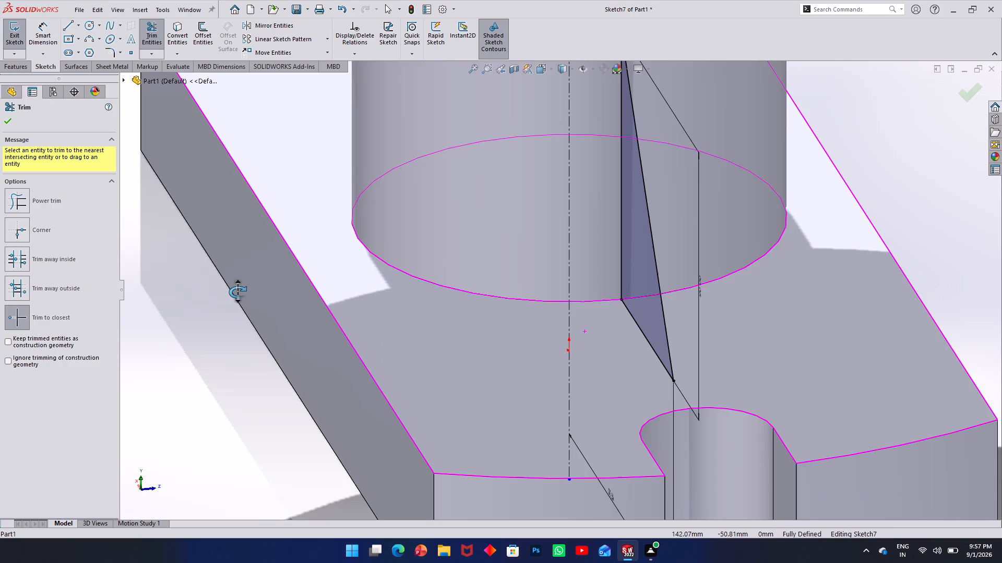
pyautogui.moveTo(237, 292); pyautogui.dragTo(0, 302, button='middle')
pyautogui.scroll(3, 266, 290)
pyautogui.moveTo(270, 292); pyautogui.dragTo(290, 292, button='middle')
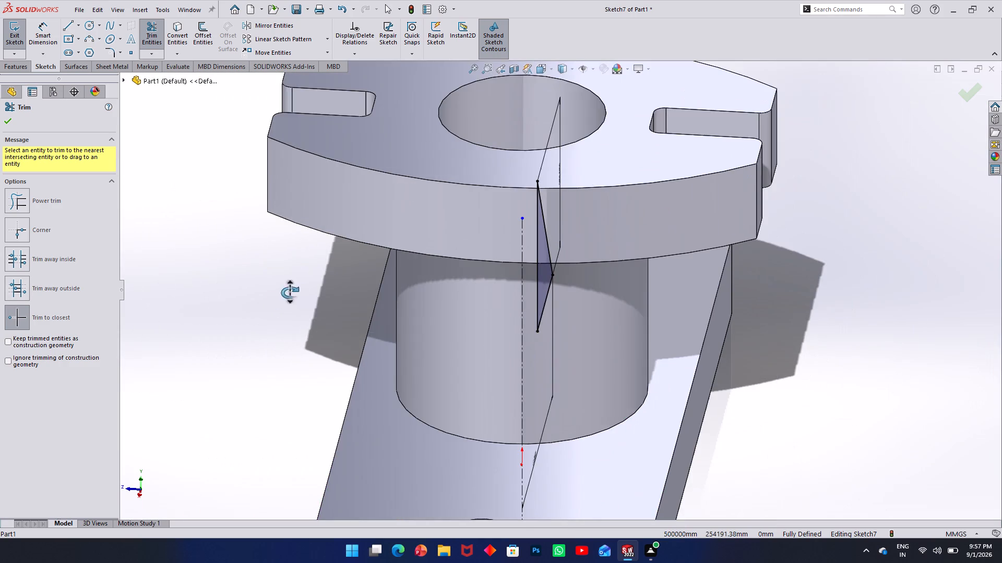
pyautogui.moveTo(290, 292); pyautogui.dragTo(506, 289, button='middle')
pyautogui.scroll(-2, 296, 341)
pyautogui.scroll(2, 272, 350)
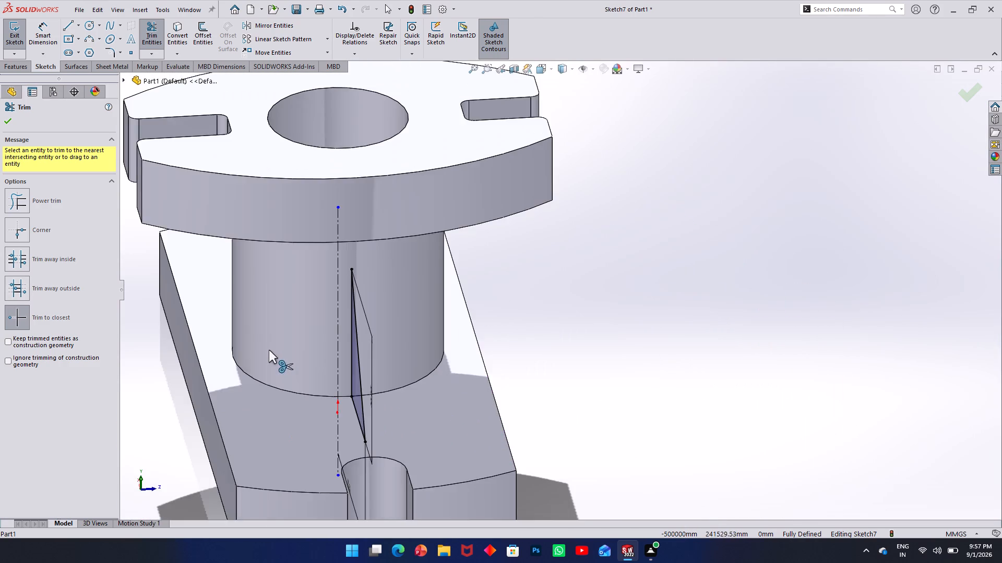
pyautogui.scroll(2, 269, 350)
pyautogui.moveTo(263, 351); pyautogui.dragTo(186, 329, button='middle')
pyautogui.scroll(-3, 252, 350)
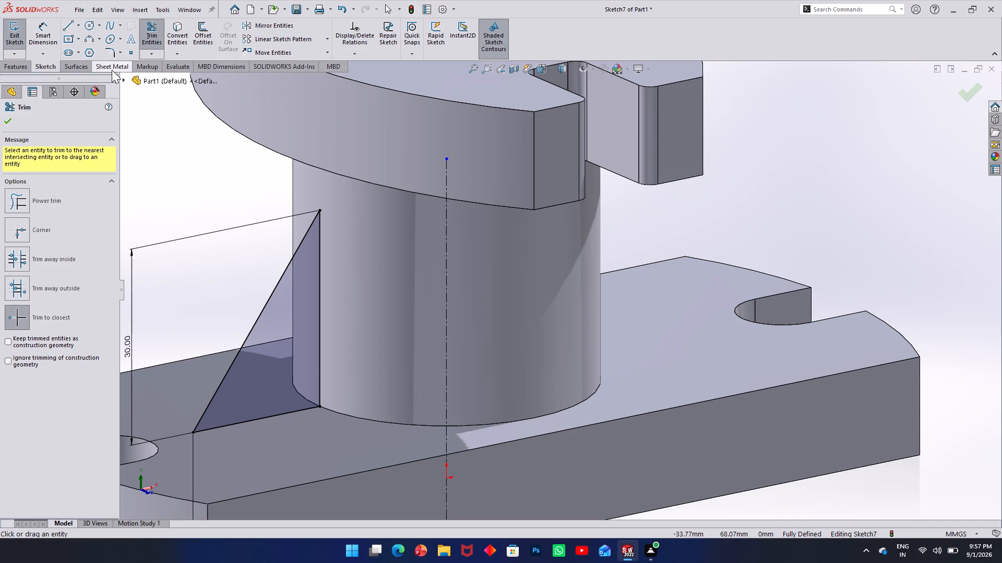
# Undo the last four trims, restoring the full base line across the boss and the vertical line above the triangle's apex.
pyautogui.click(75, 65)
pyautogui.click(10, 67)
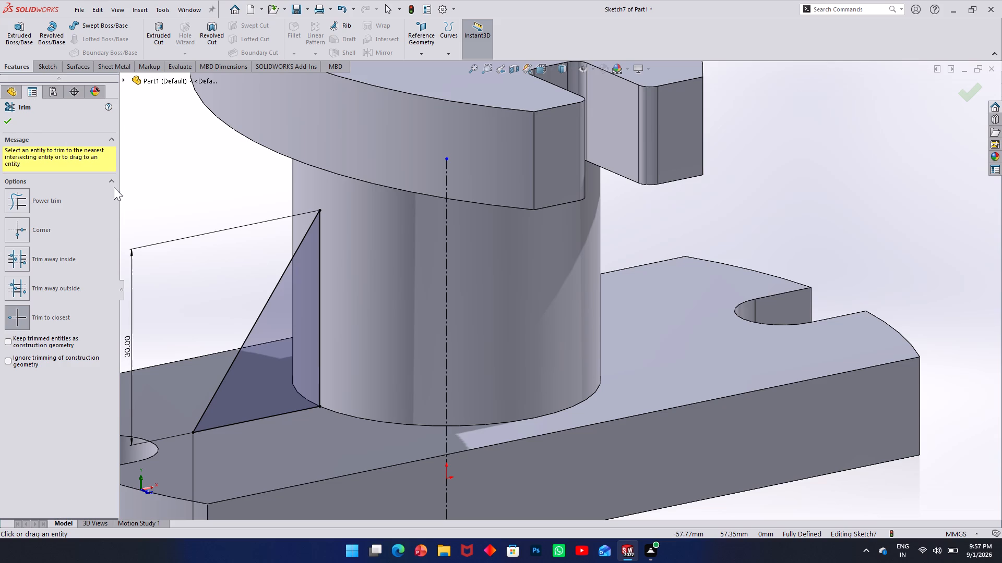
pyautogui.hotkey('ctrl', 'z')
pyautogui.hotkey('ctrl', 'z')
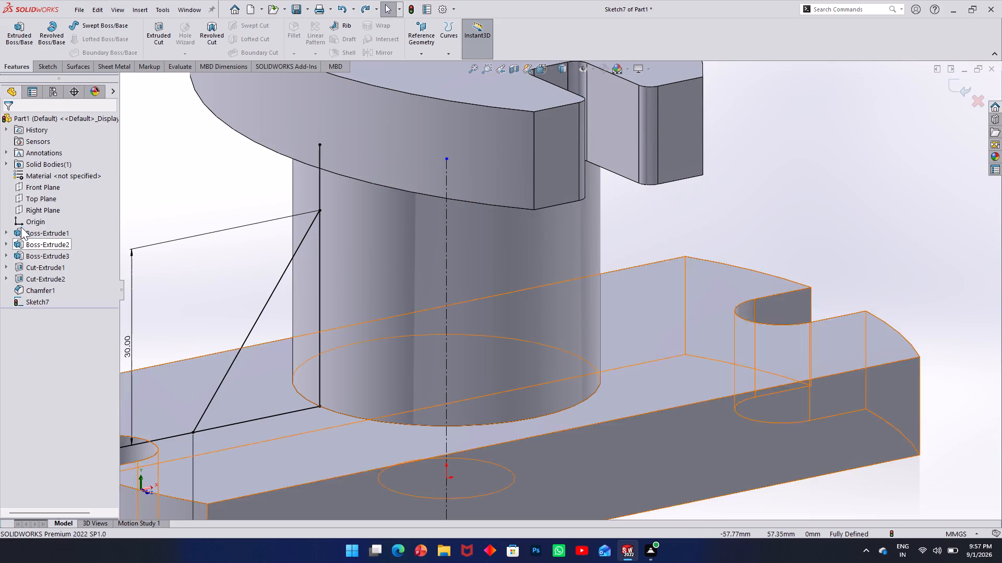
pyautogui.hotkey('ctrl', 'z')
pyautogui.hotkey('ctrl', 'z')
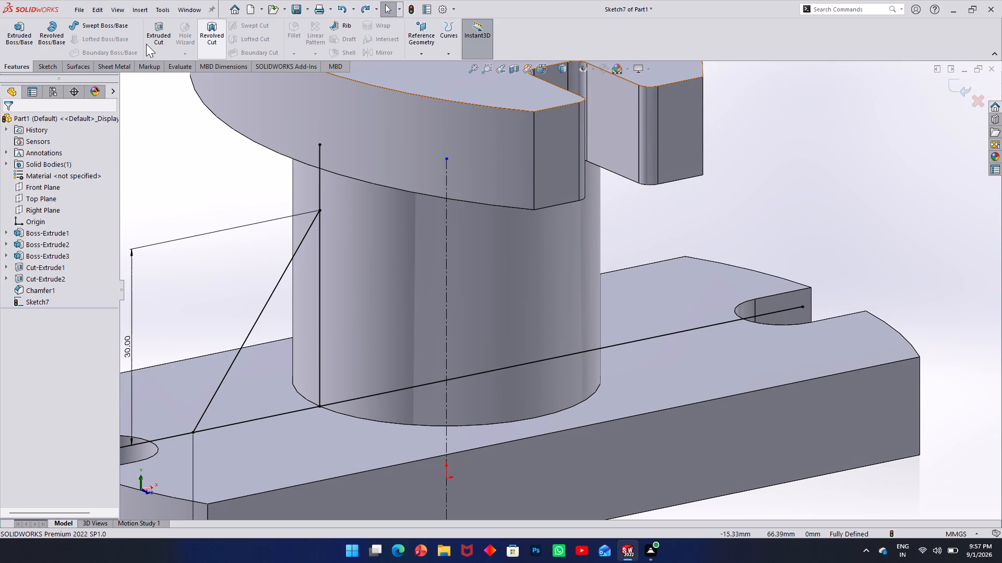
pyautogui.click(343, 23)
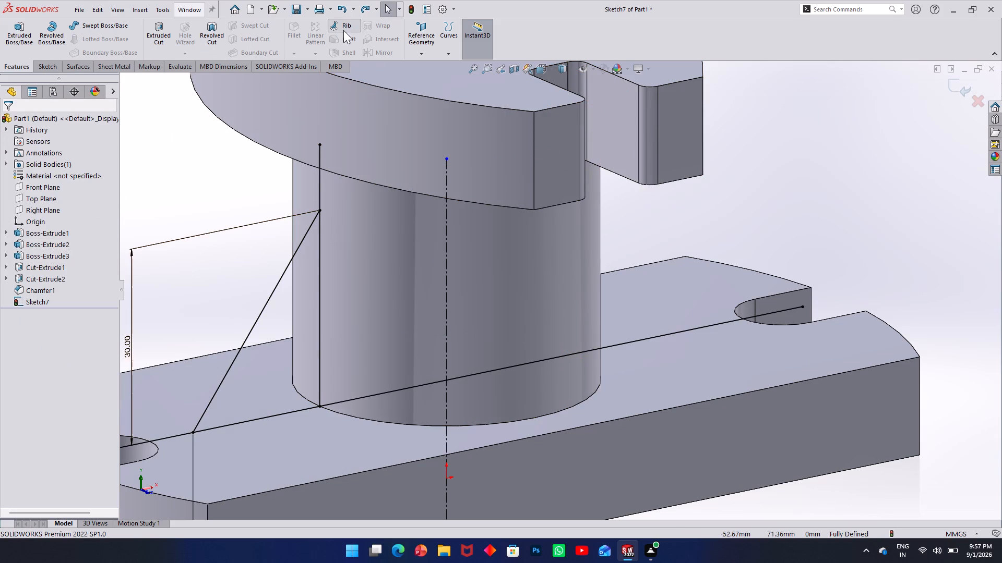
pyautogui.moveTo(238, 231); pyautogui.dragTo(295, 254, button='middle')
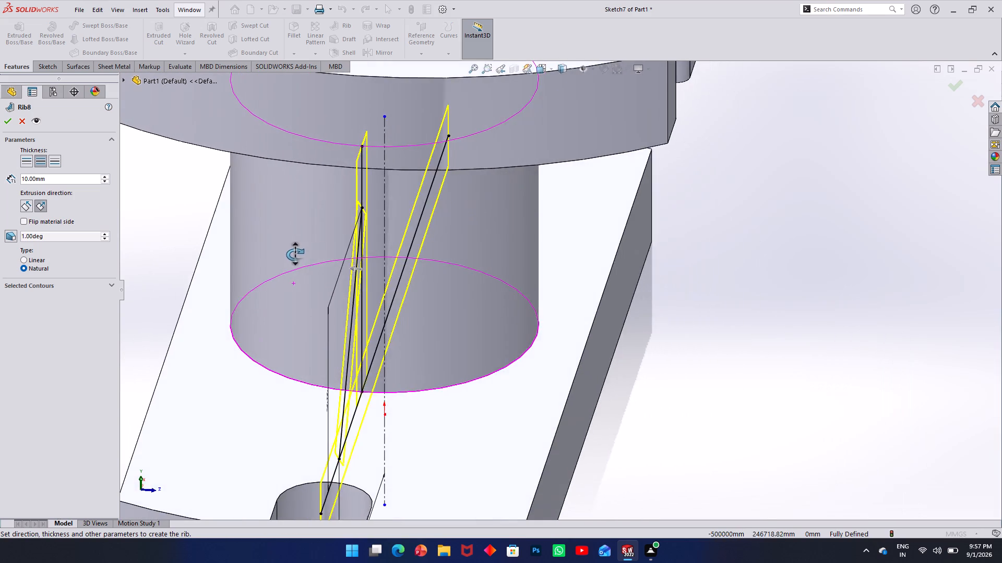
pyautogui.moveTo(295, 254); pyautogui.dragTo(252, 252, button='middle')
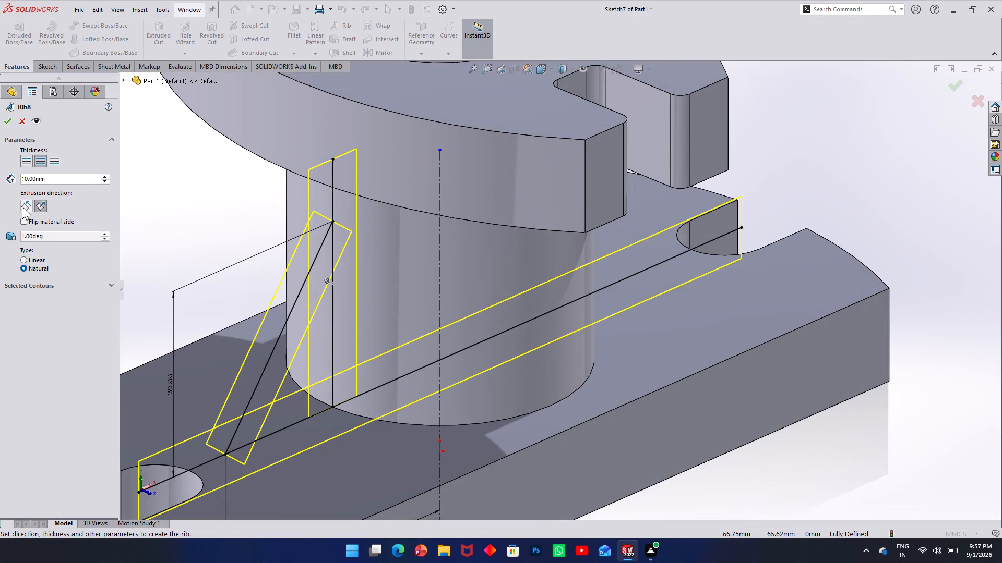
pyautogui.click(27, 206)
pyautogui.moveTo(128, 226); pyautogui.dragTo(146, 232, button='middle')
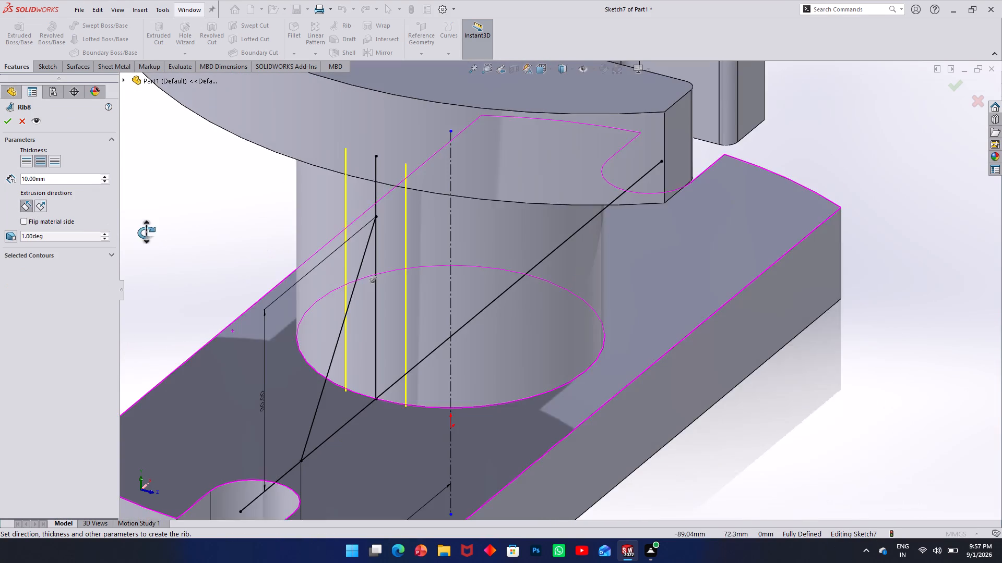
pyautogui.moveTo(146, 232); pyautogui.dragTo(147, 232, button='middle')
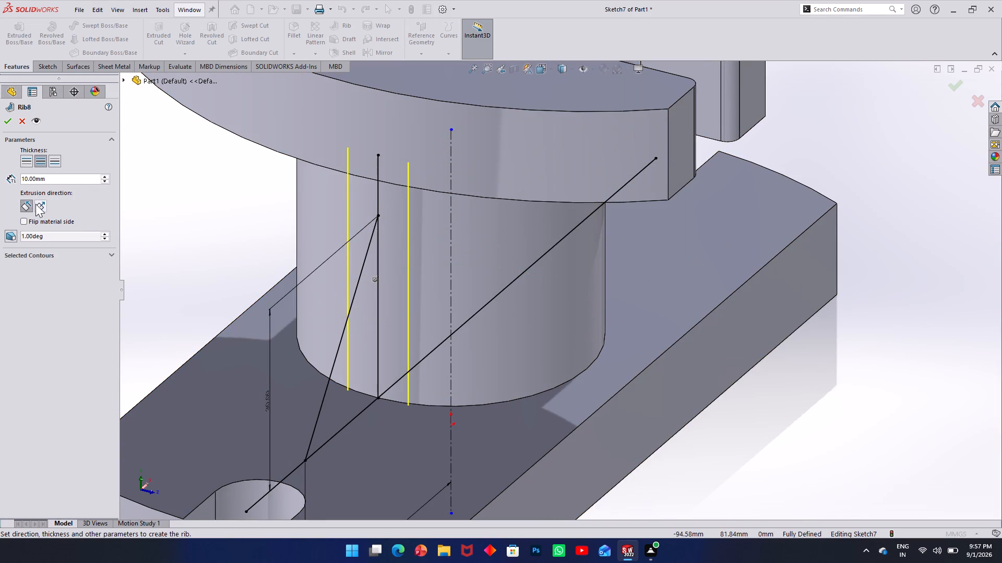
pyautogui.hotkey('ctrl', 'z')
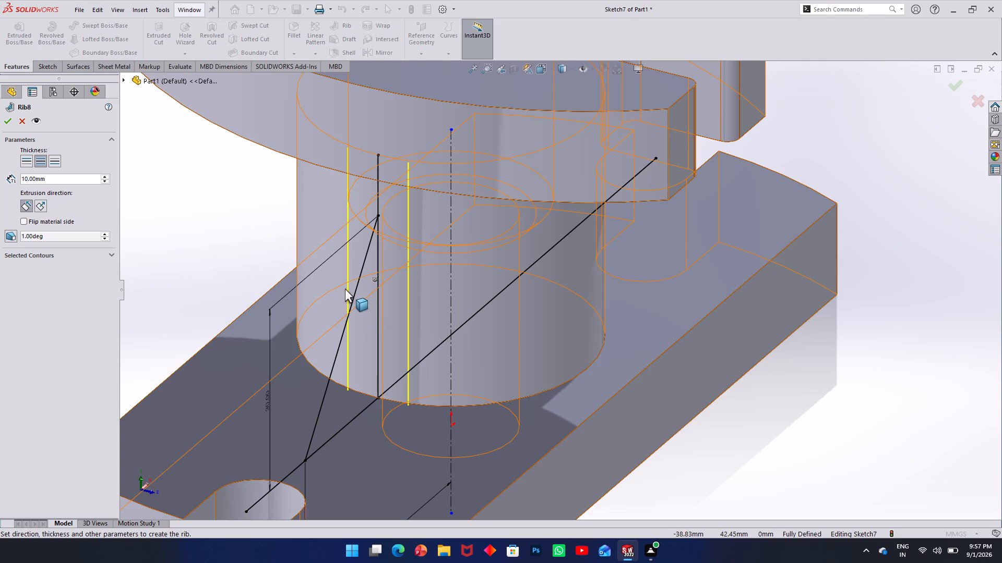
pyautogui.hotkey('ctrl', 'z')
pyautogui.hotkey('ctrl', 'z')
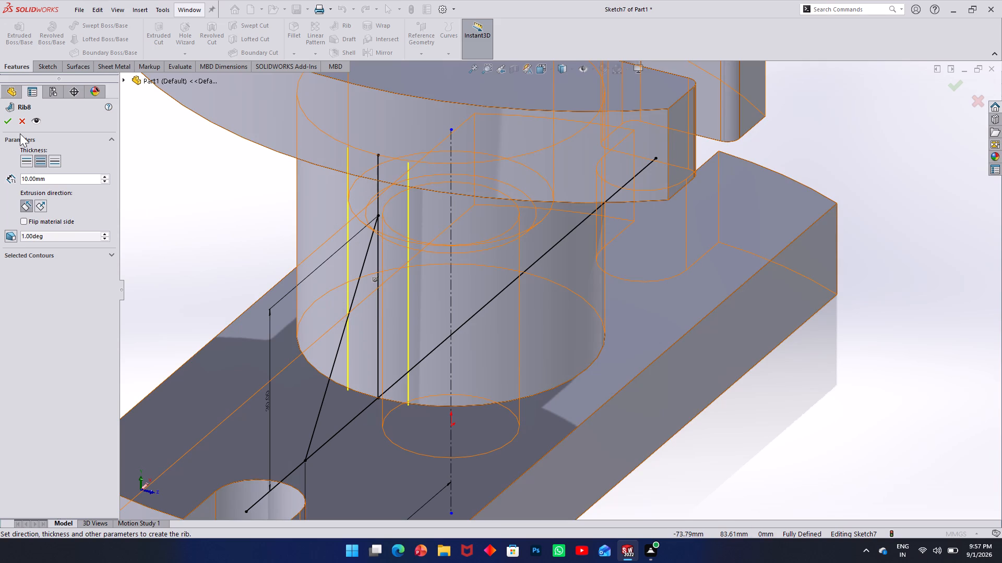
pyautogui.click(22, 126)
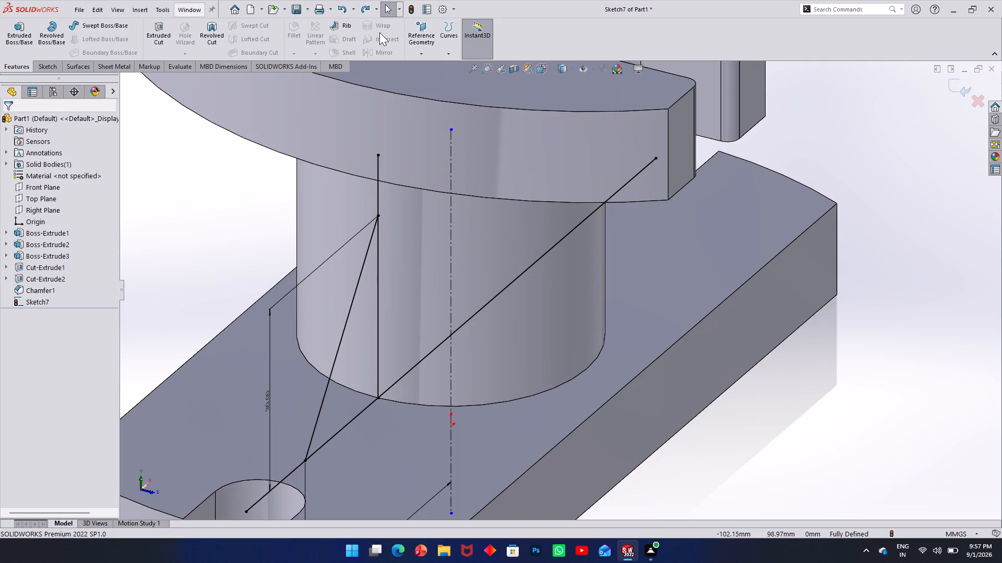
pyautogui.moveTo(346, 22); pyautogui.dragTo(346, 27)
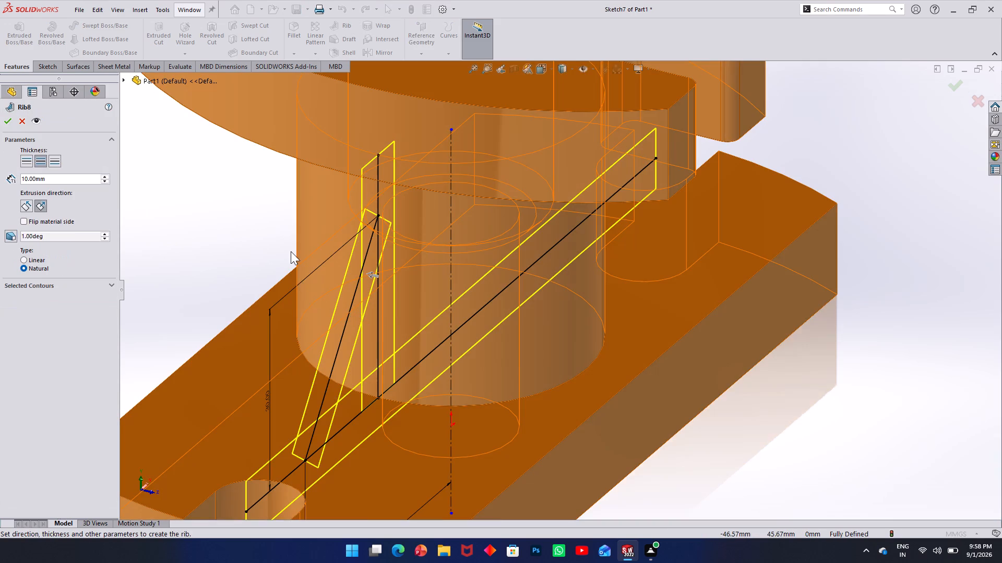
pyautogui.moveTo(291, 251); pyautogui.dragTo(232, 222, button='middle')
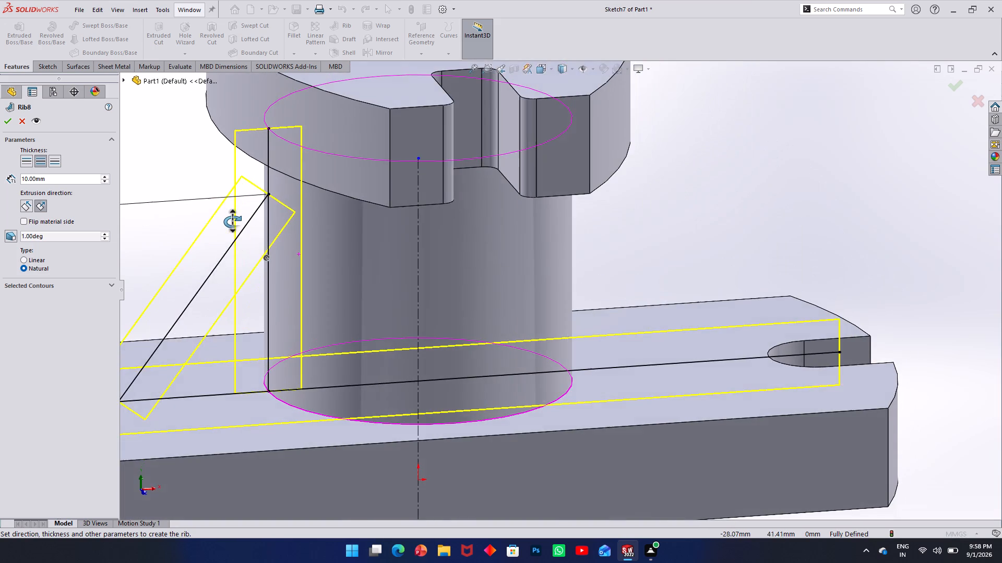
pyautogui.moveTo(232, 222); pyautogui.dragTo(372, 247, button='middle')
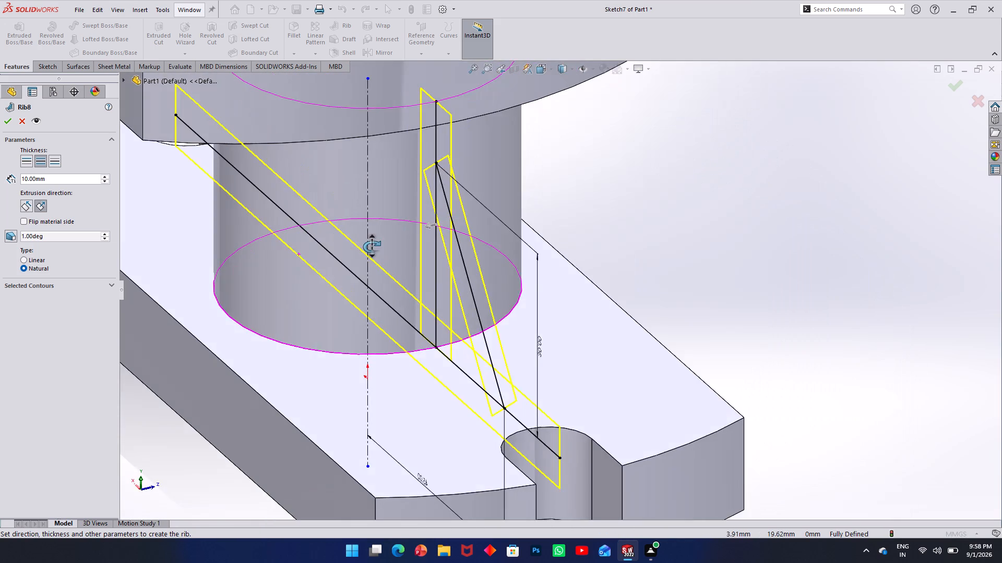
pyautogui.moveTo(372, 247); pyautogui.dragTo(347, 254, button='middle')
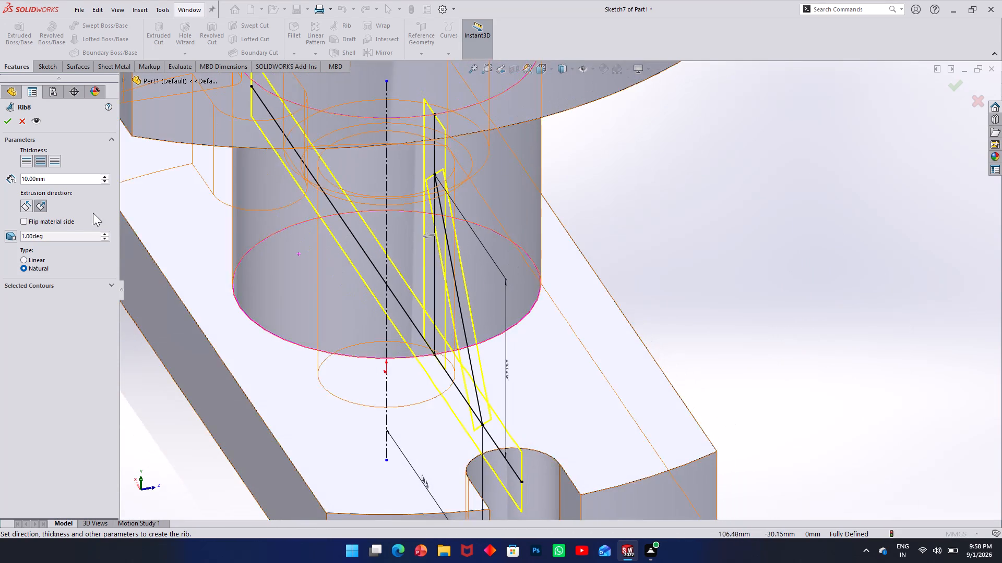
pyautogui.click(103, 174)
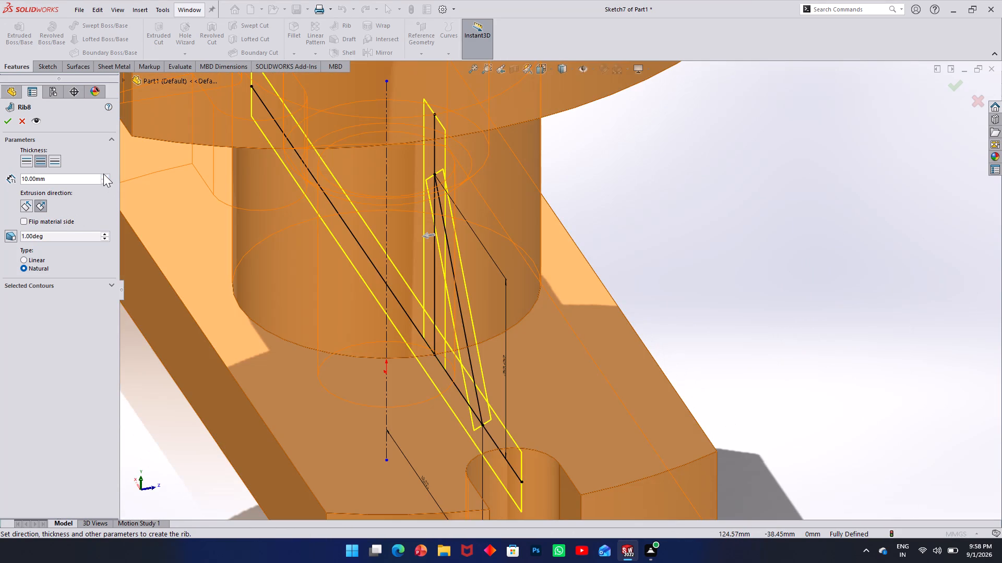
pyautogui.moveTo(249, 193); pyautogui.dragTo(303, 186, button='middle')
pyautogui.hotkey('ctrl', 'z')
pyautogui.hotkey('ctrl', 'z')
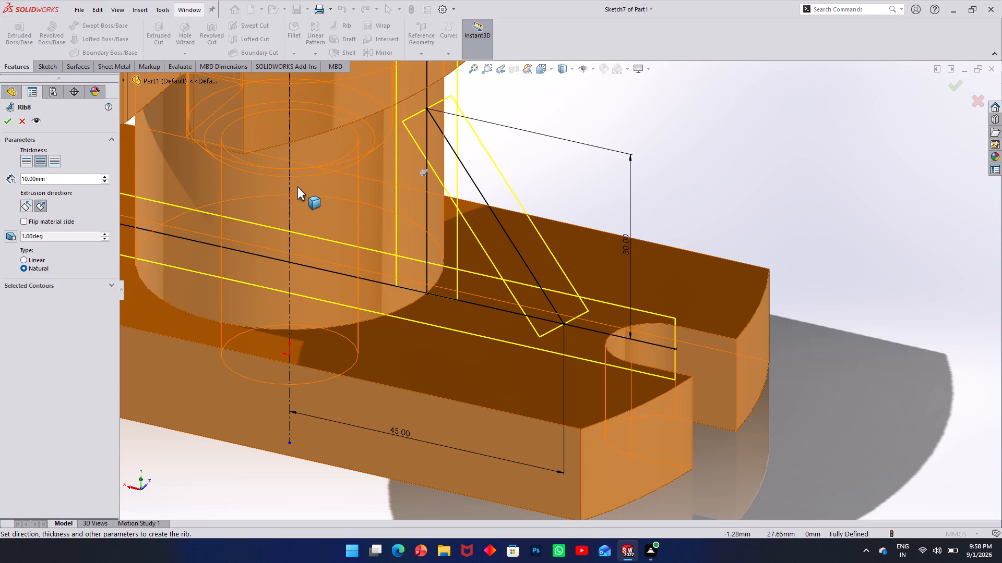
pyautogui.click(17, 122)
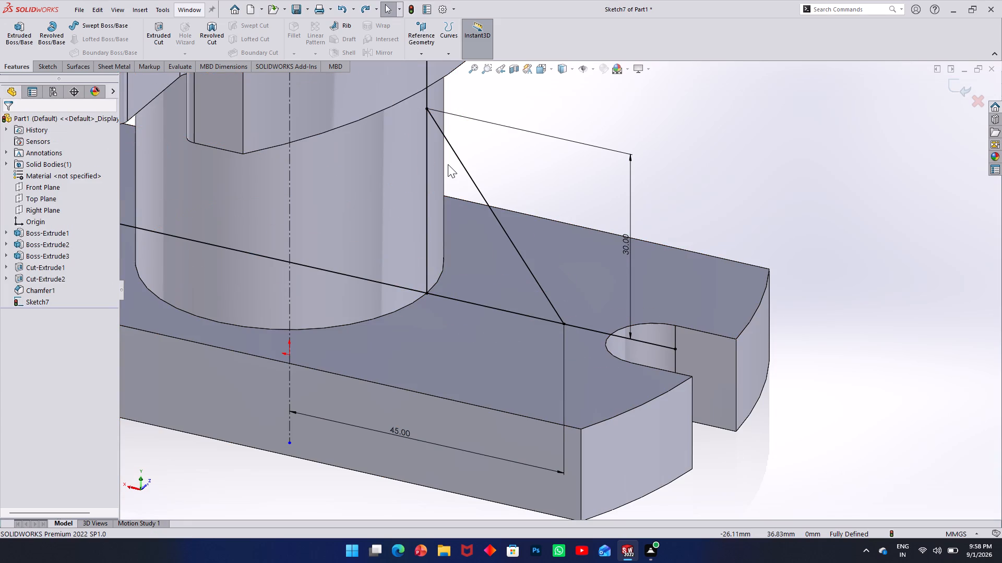
# Trim to closest the base line's segments running through the boss on both sides of the vertical centerline.
pyautogui.scroll(-1, 415, 288)
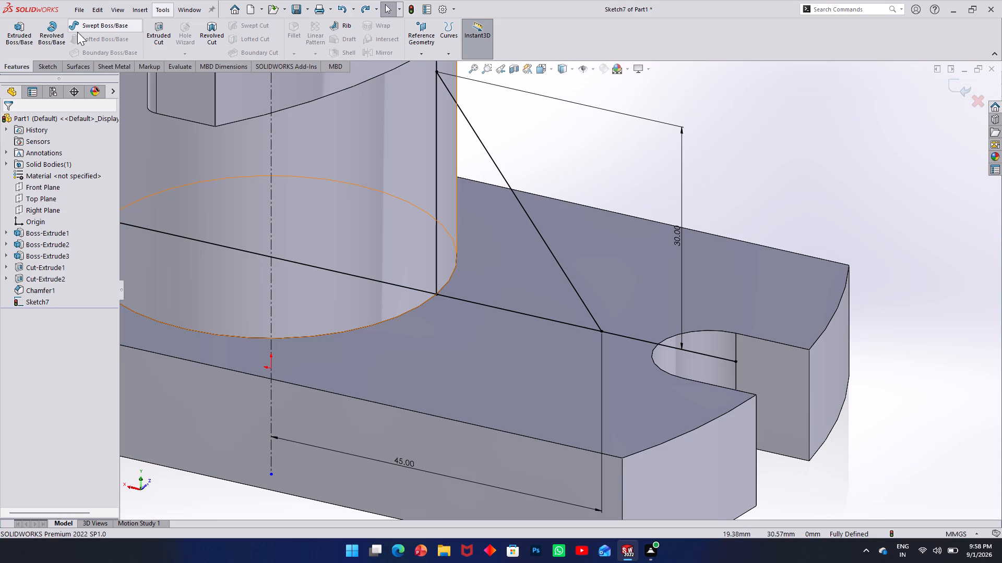
pyautogui.click(44, 65)
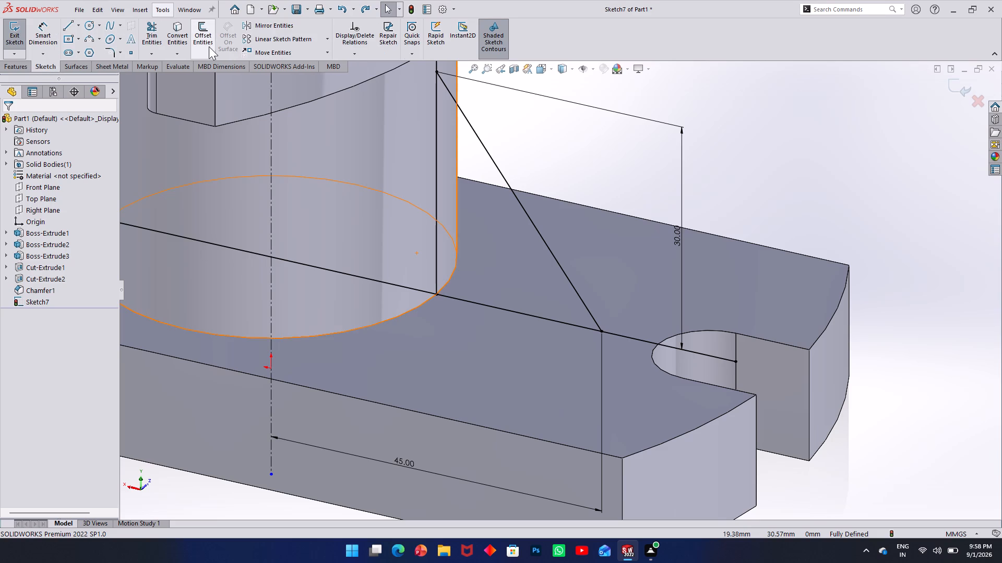
pyautogui.click(153, 43)
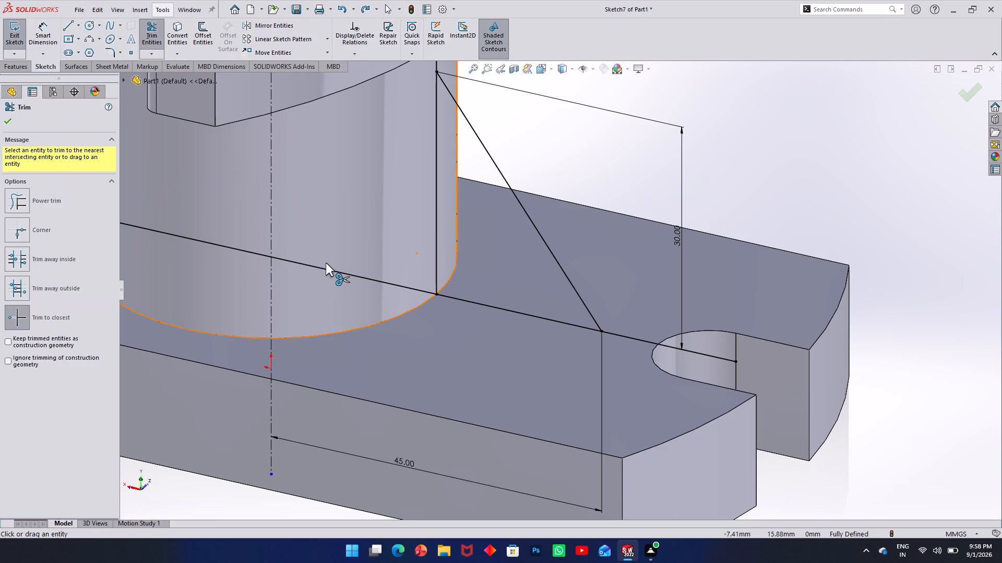
pyautogui.click(324, 268)
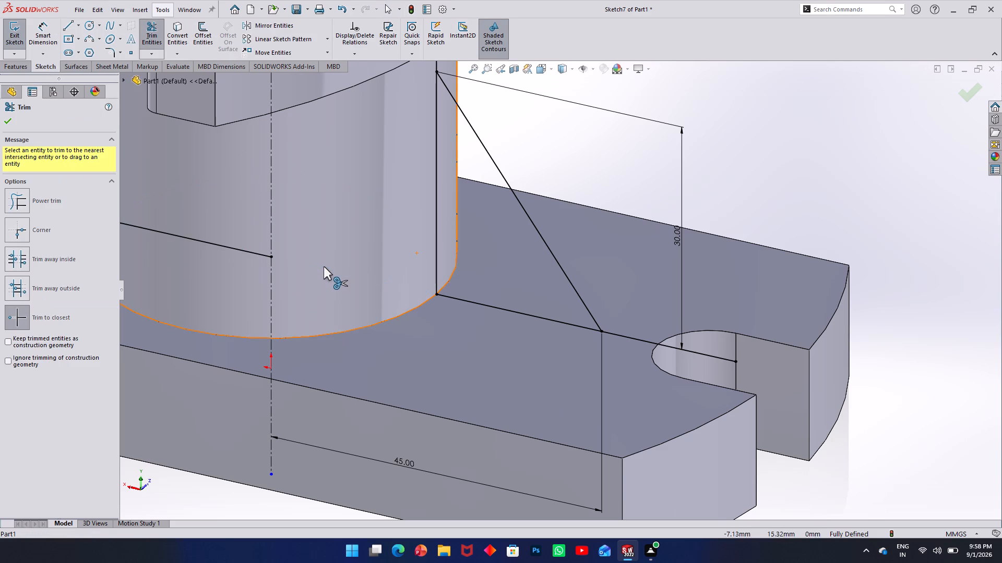
pyautogui.click(238, 252)
# Trim to closest the vertical line's segment extending above the triangle's apex beside the boss.
pyautogui.scroll(4, 237, 249)
pyautogui.scroll(-4, 455, 189)
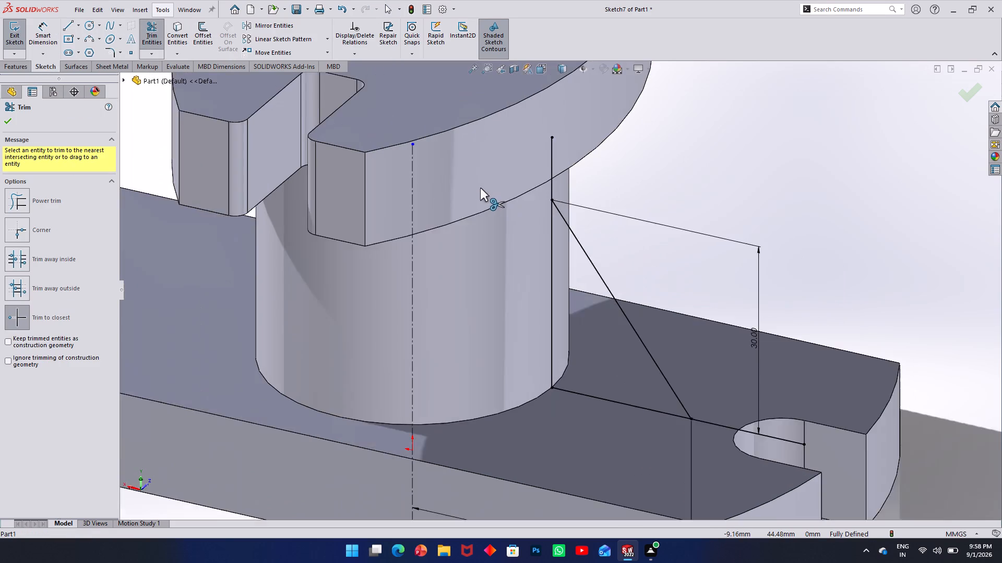
pyautogui.scroll(-3, 590, 139)
pyautogui.click(553, 212)
# Trim to closest the base line's segment extending beyond the triangle's outer corner toward the base plate slot.
pyautogui.scroll(5, 556, 232)
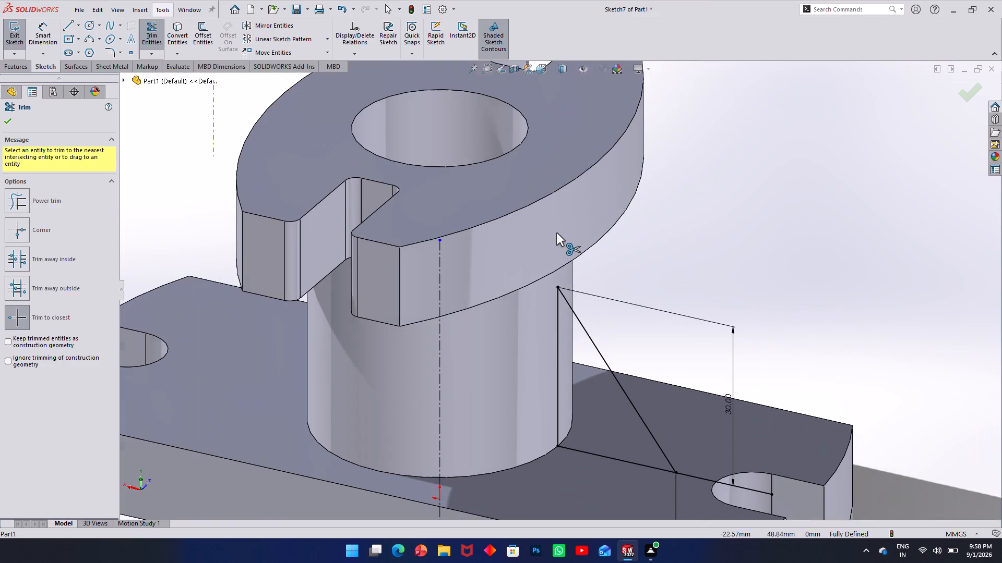
pyautogui.scroll(4, 556, 232)
pyautogui.scroll(-5, 620, 292)
pyautogui.scroll(-2, 595, 400)
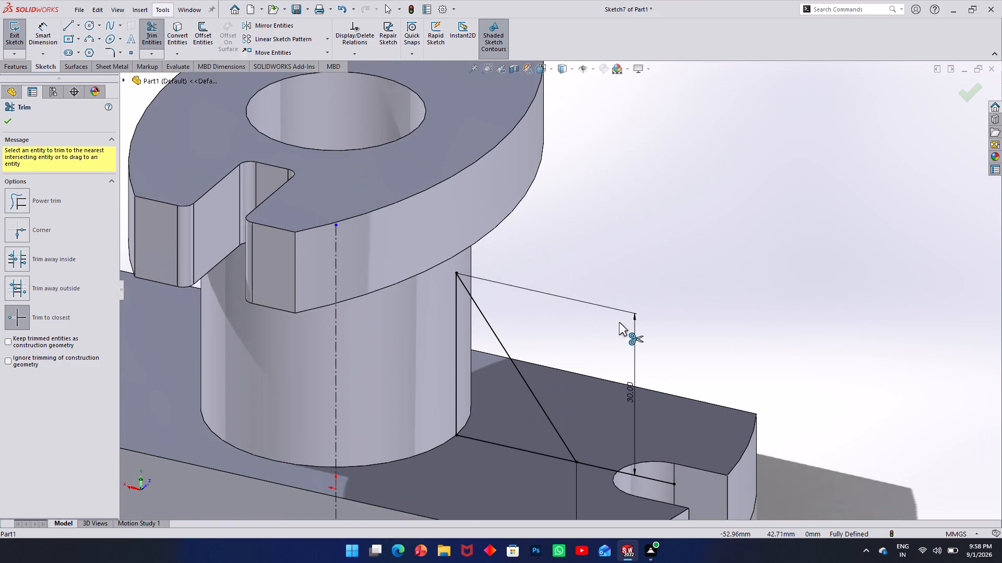
pyautogui.scroll(4, 589, 464)
pyautogui.scroll(-4, 598, 438)
pyautogui.click(536, 327)
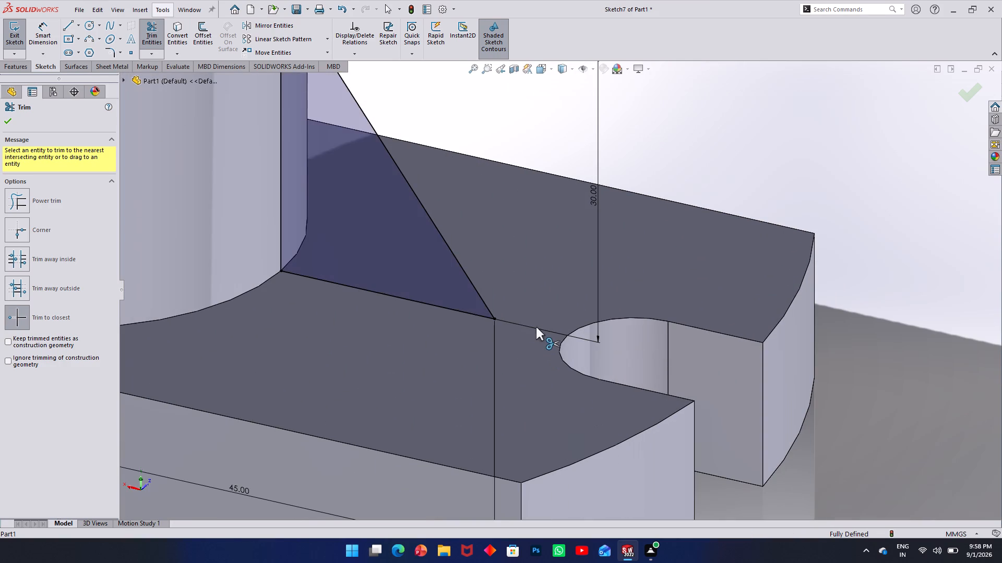
pyautogui.scroll(5, 516, 311)
pyautogui.moveTo(529, 229); pyautogui.dragTo(309, 231, button='middle')
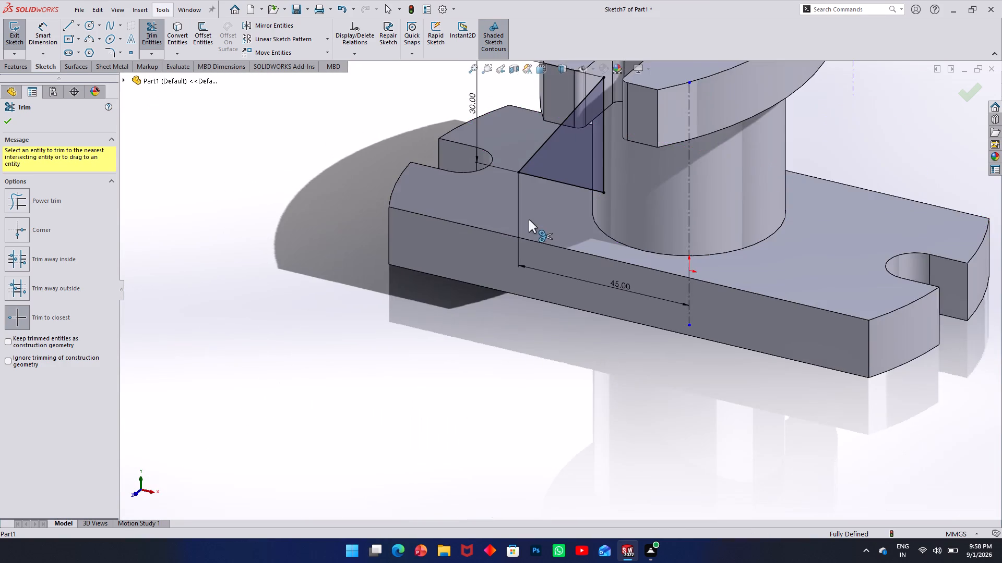
# Examine the trimmed triangular sketch between the boss and the base plate slot, and finish trimming.
pyautogui.scroll(-6, 529, 219)
pyautogui.scroll(6, 529, 228)
pyautogui.moveTo(538, 185); pyautogui.dragTo(579, 170, button='middle')
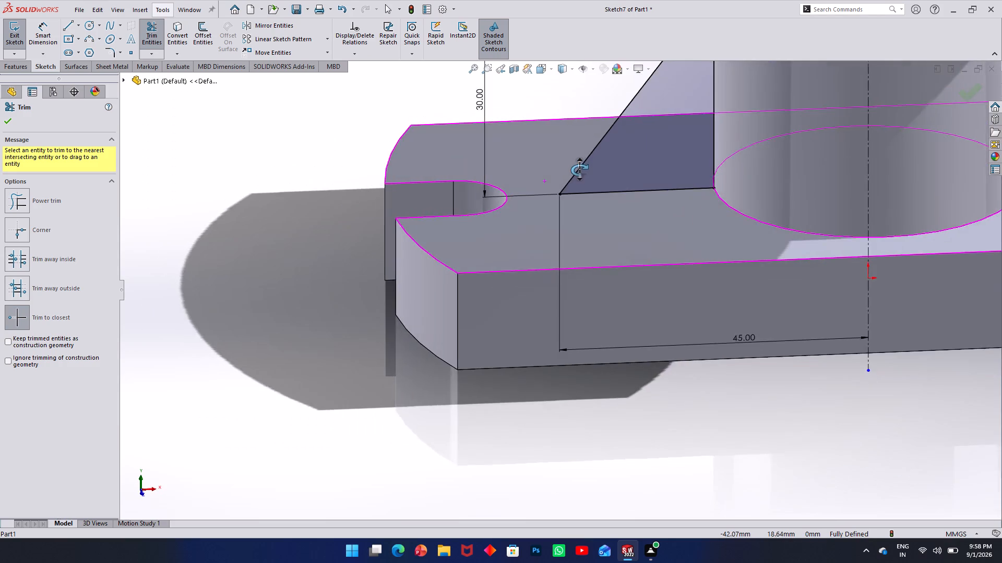
pyautogui.moveTo(579, 170); pyautogui.dragTo(583, 172, button='middle')
pyautogui.scroll(5, 591, 183)
pyautogui.scroll(-1, 605, 153)
pyautogui.moveTo(609, 163); pyautogui.dragTo(628, 190, button='middle')
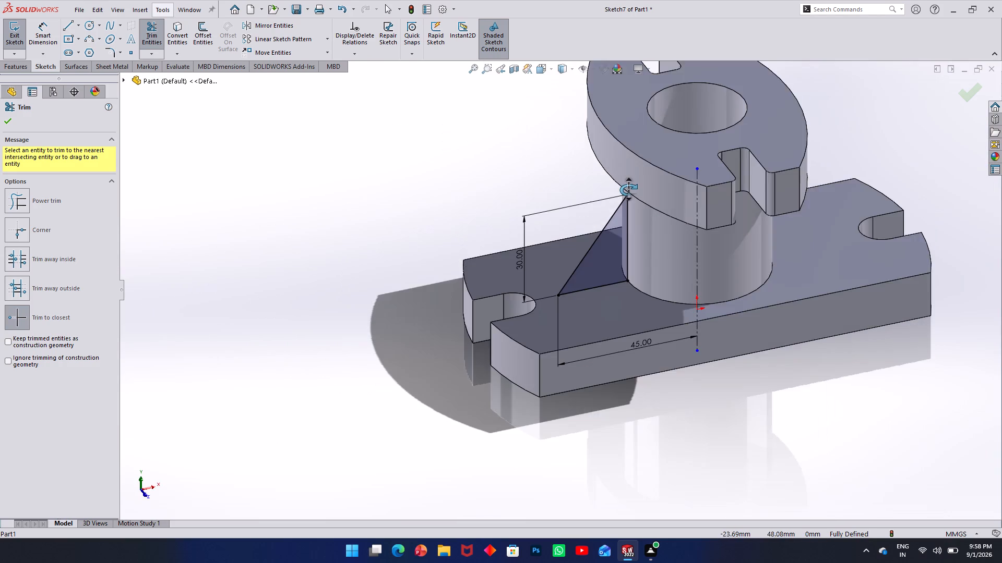
pyautogui.moveTo(628, 190); pyautogui.dragTo(651, 185, button='middle')
pyautogui.scroll(-3, 654, 218)
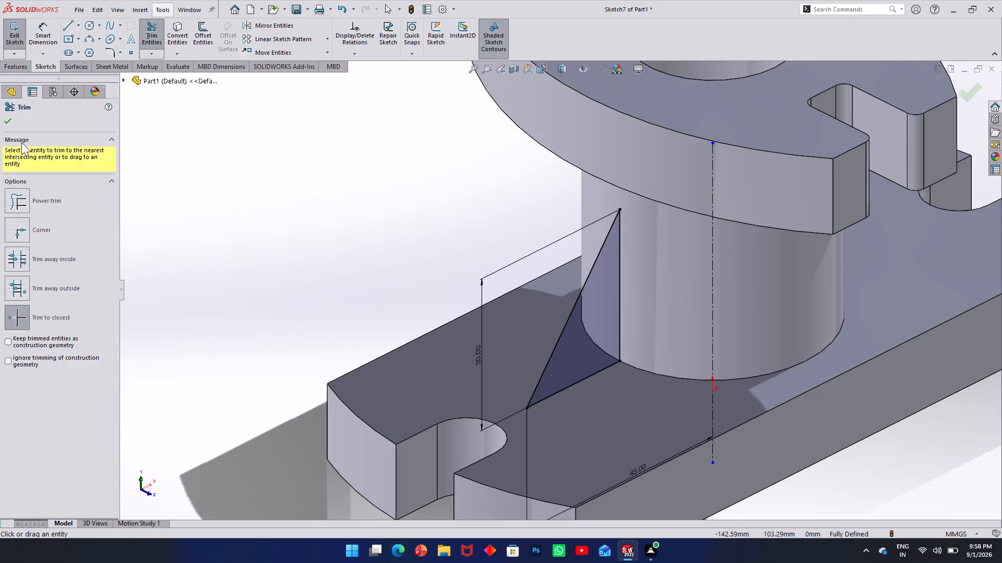
pyautogui.click(2, 119)
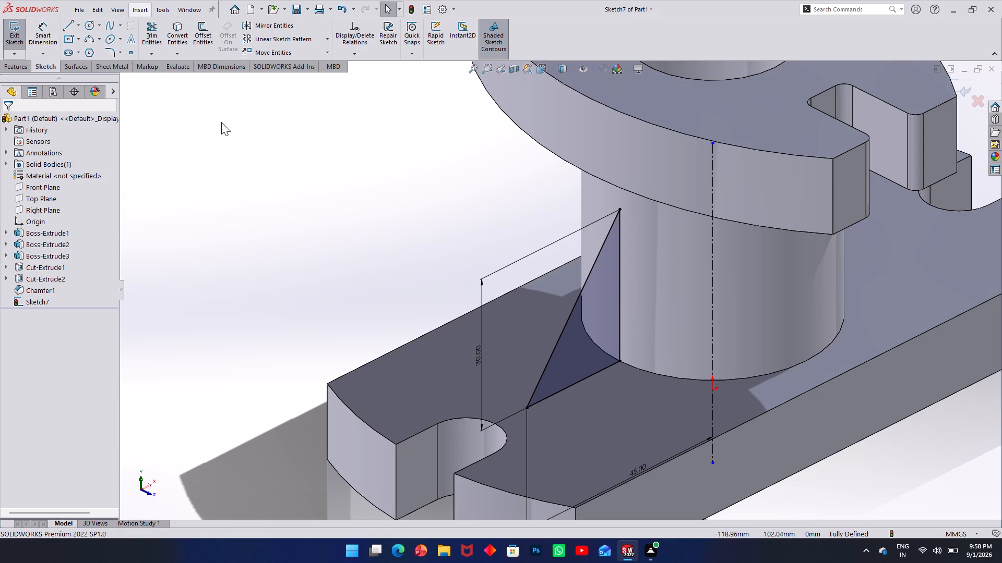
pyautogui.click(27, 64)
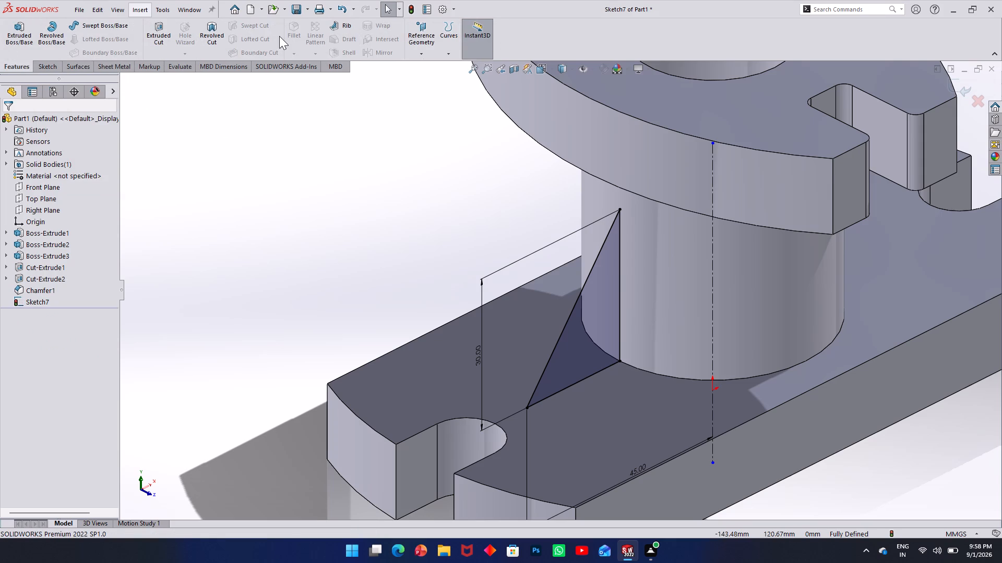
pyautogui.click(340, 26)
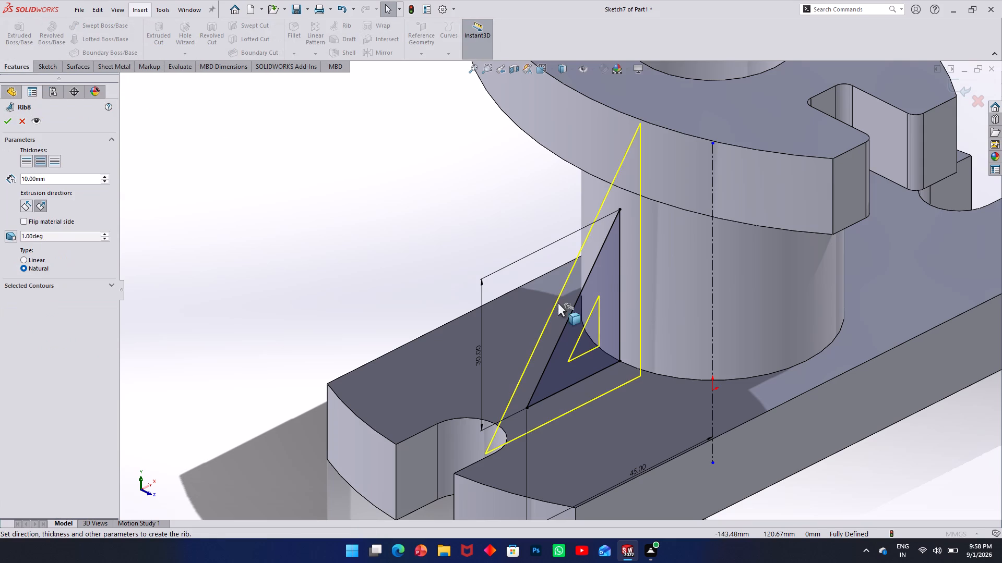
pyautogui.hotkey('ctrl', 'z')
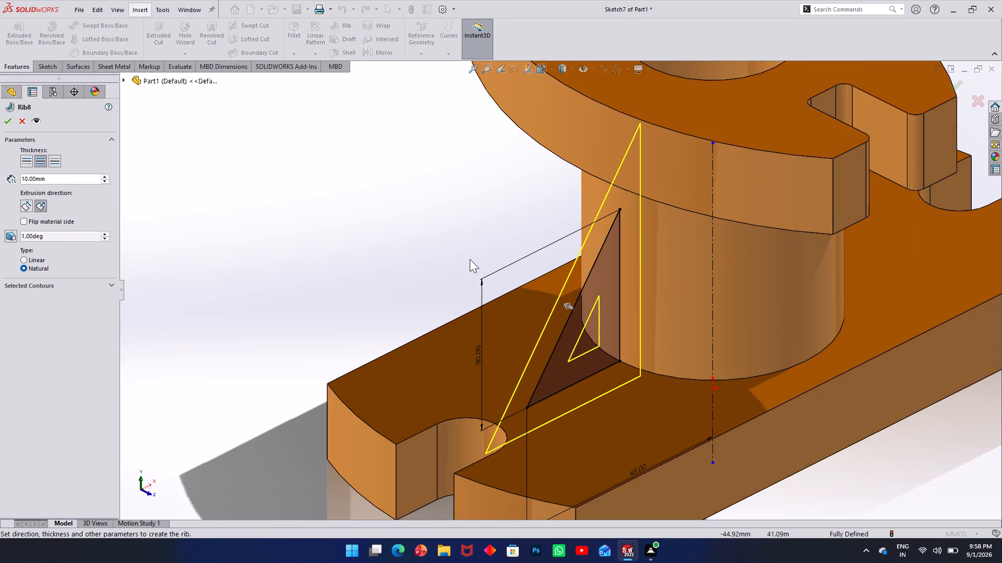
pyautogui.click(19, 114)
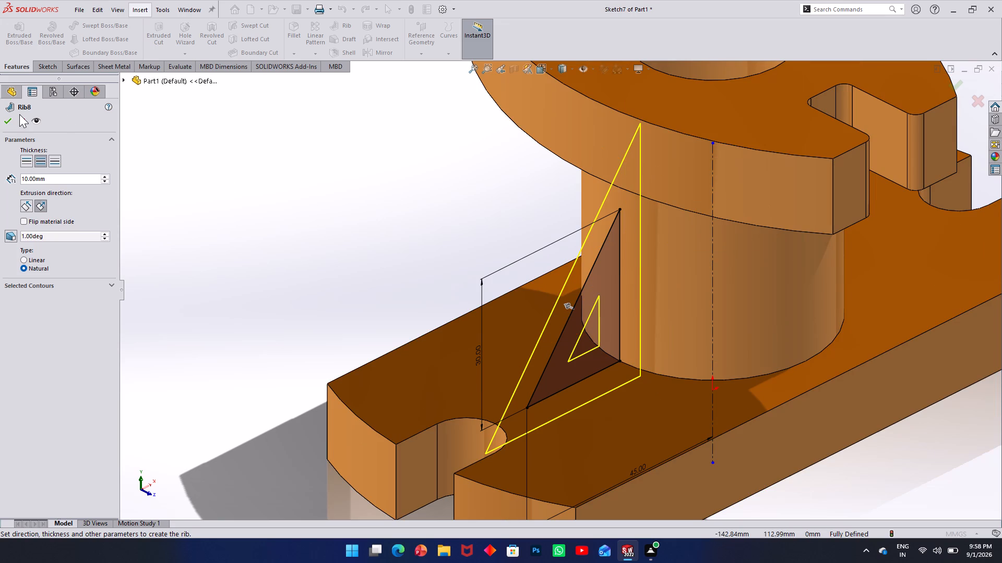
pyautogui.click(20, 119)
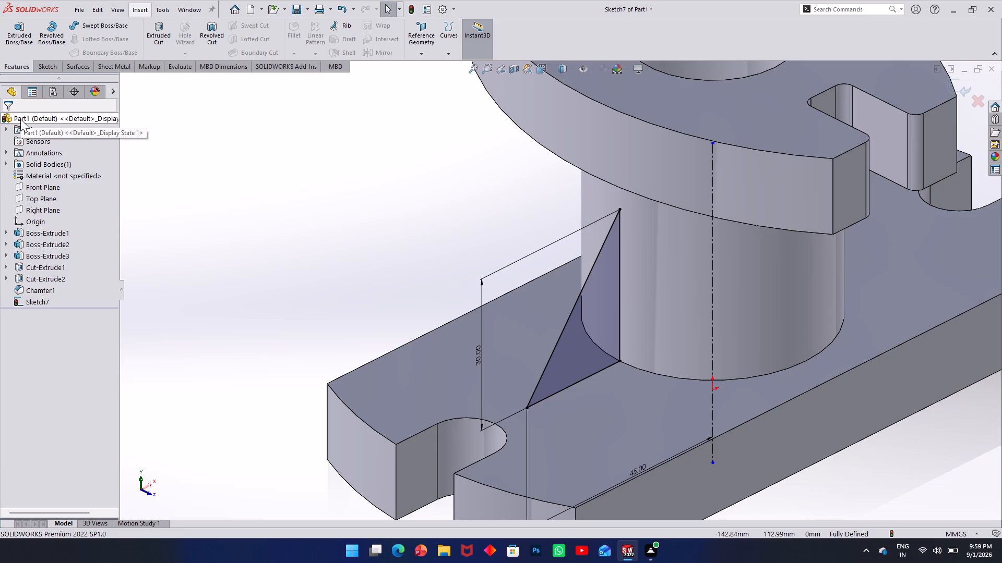
# Inspect the triangular sketch's closed outline from several sides against the boss and the base plate's top face.
pyautogui.moveTo(146, 258); pyautogui.dragTo(194, 264, button='middle')
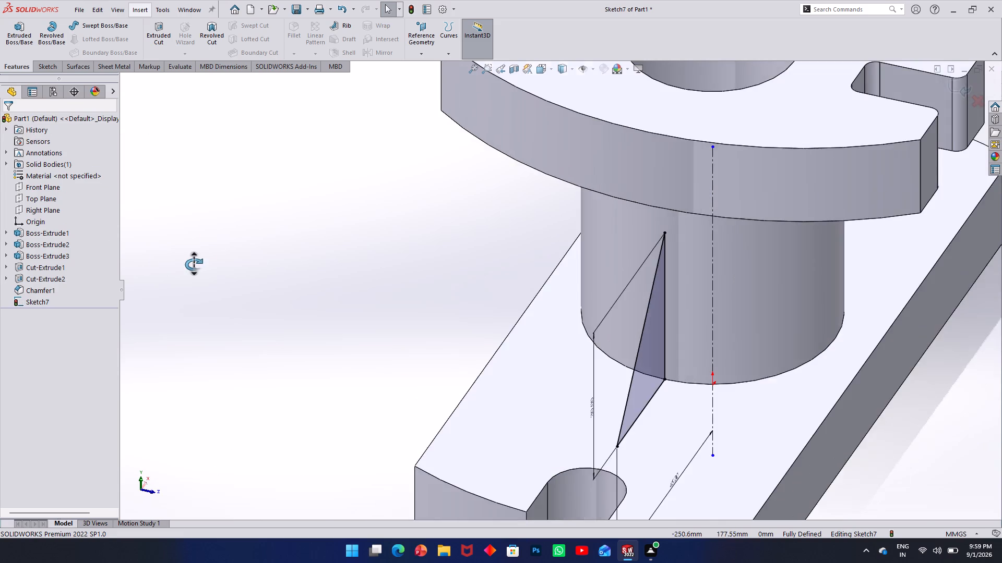
pyautogui.moveTo(194, 264); pyautogui.dragTo(139, 212, button='middle')
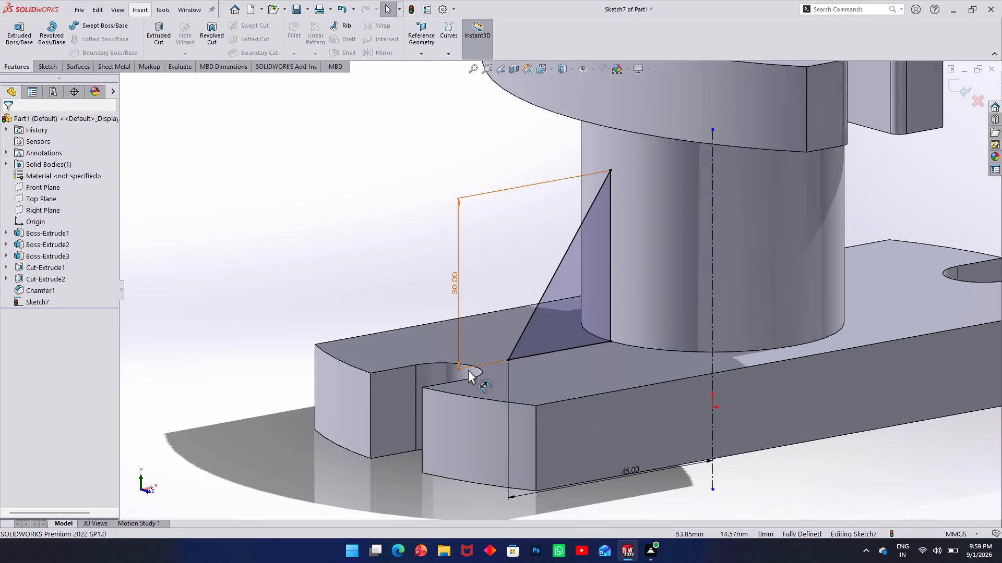
pyautogui.scroll(-2, 468, 370)
pyautogui.moveTo(522, 294); pyautogui.dragTo(640, 342, button='middle')
pyautogui.click(416, 380)
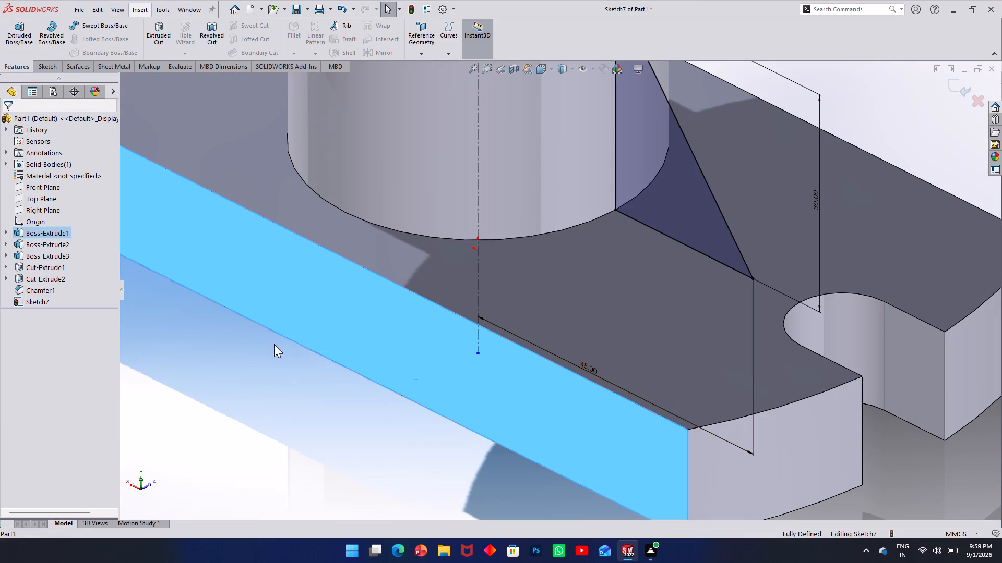
pyautogui.click(270, 344)
pyautogui.scroll(2, 452, 290)
pyautogui.scroll(1, 538, 237)
pyautogui.moveTo(535, 241); pyautogui.dragTo(439, 268, button='middle')
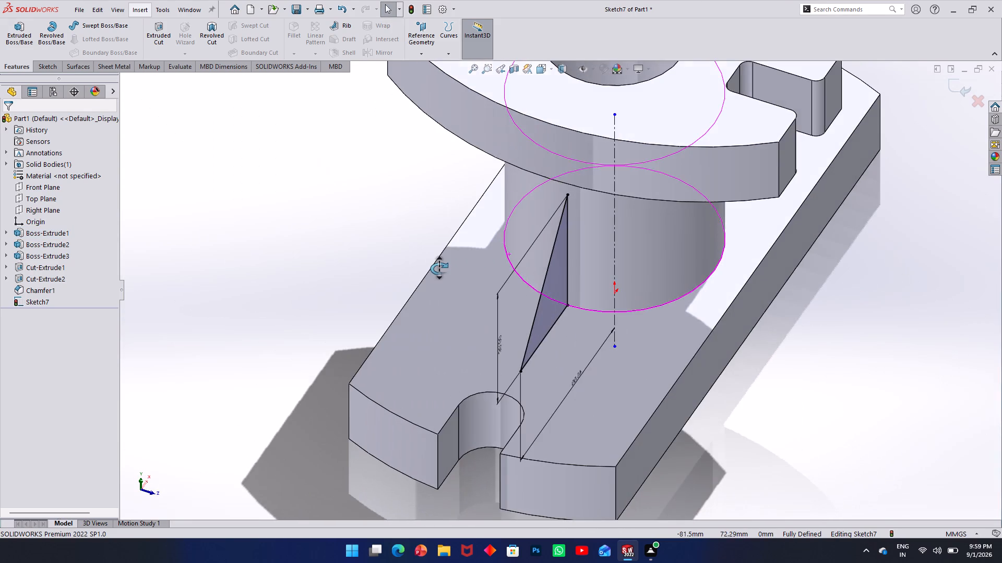
pyautogui.moveTo(439, 268); pyautogui.dragTo(381, 249, button='middle')
pyautogui.click(615, 451)
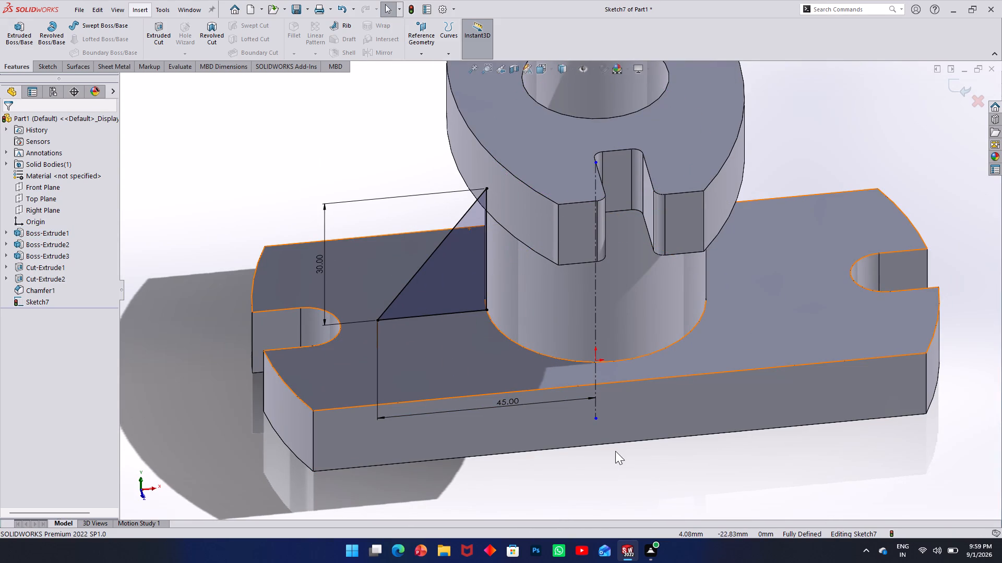
pyautogui.click(314, 111)
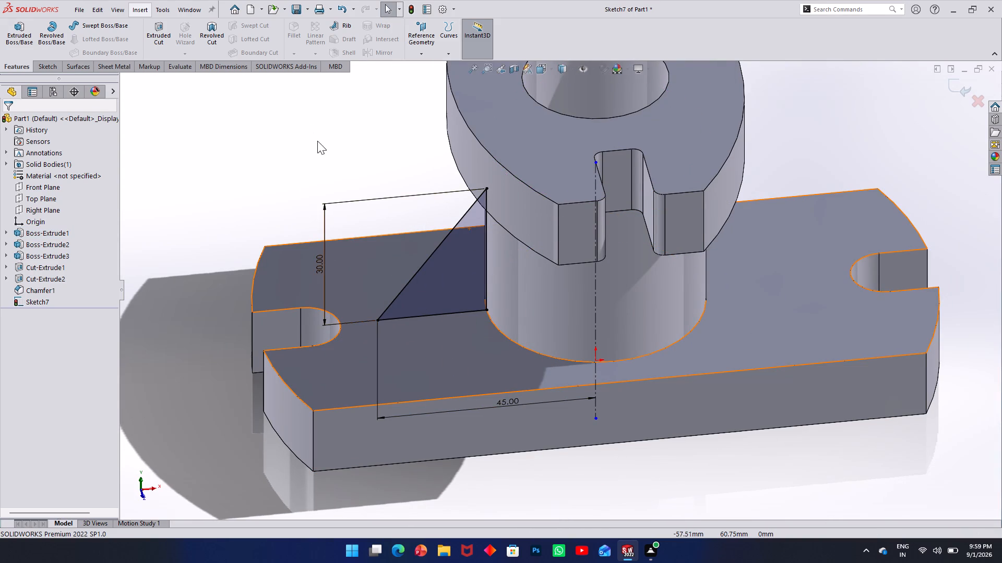
pyautogui.moveTo(319, 142); pyautogui.dragTo(347, 153, button='middle')
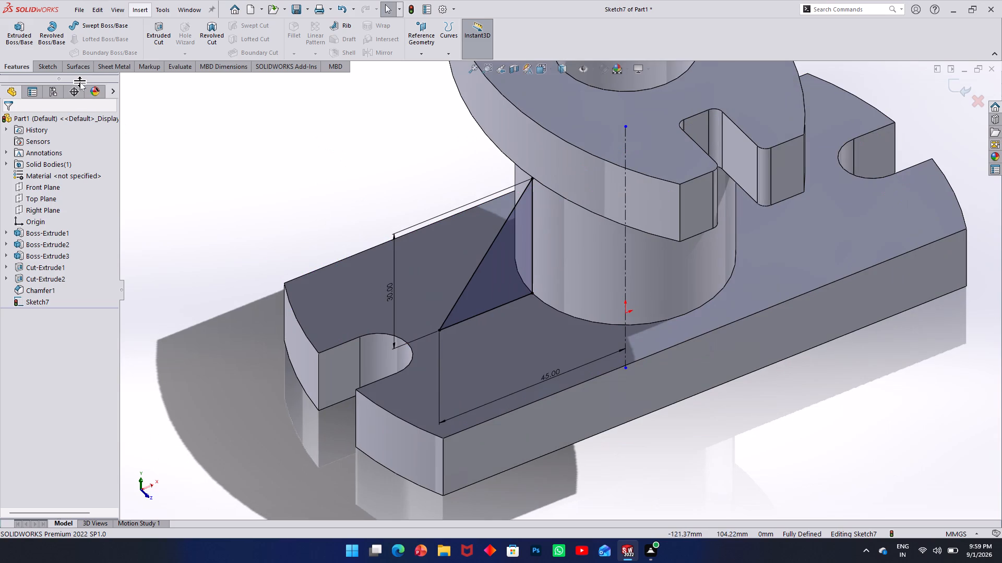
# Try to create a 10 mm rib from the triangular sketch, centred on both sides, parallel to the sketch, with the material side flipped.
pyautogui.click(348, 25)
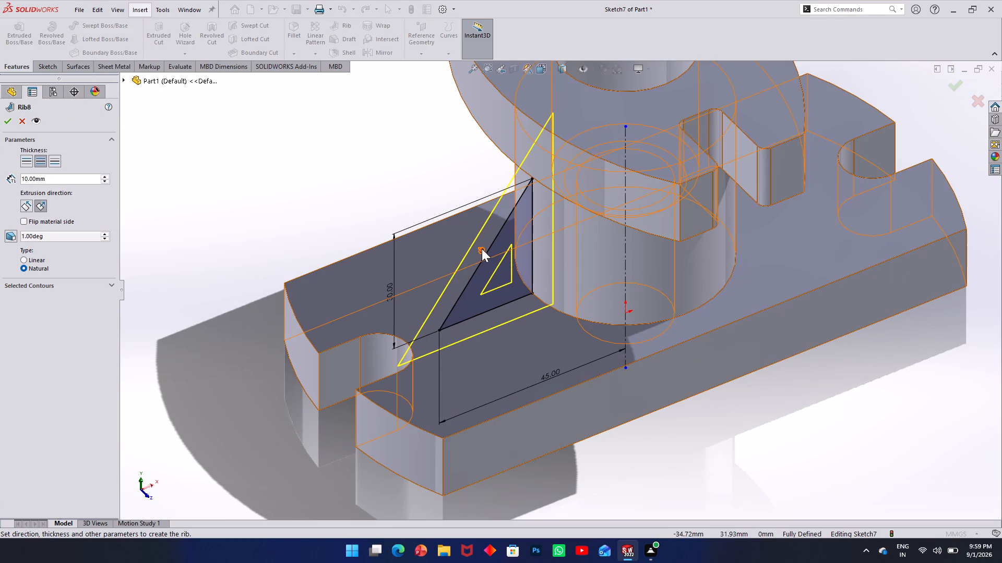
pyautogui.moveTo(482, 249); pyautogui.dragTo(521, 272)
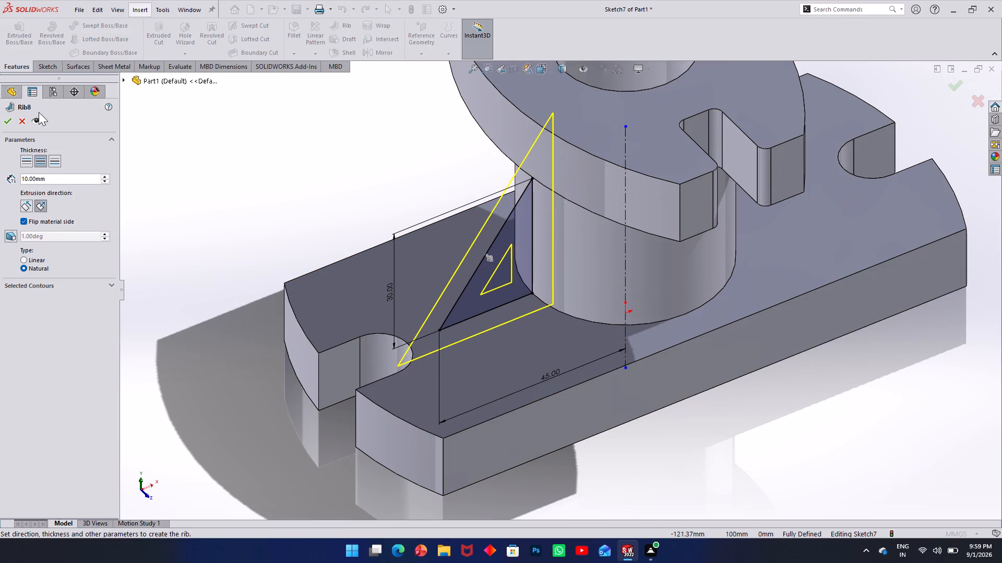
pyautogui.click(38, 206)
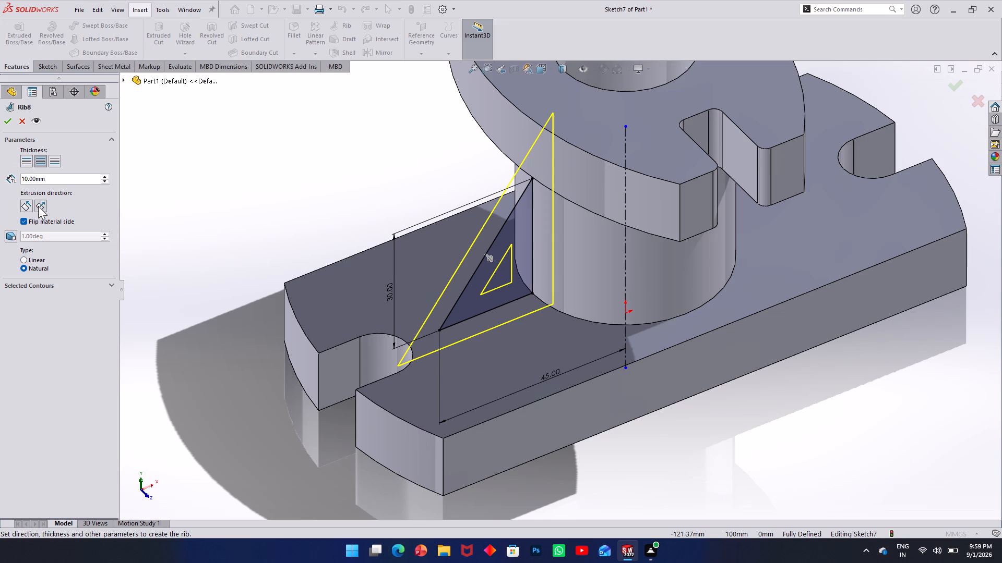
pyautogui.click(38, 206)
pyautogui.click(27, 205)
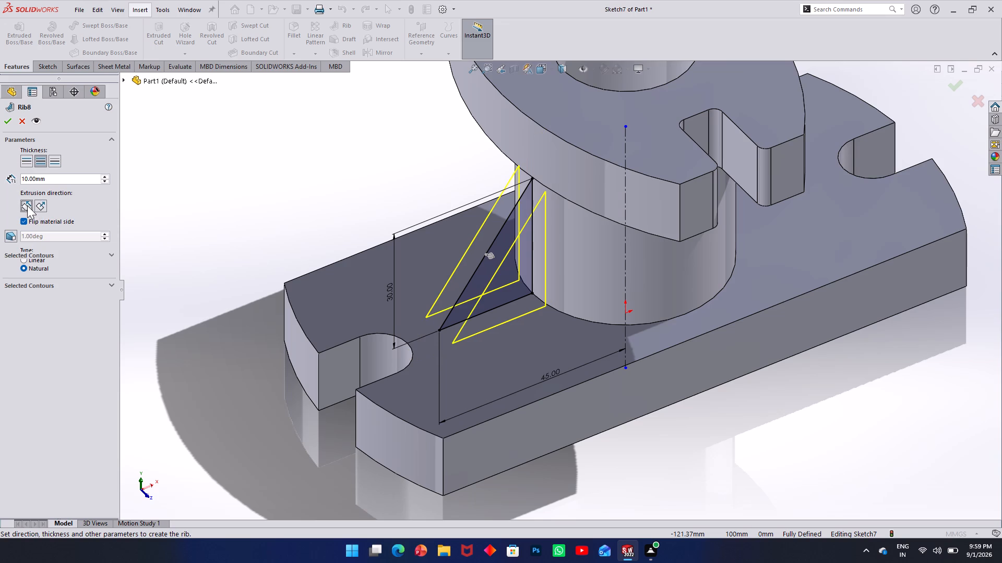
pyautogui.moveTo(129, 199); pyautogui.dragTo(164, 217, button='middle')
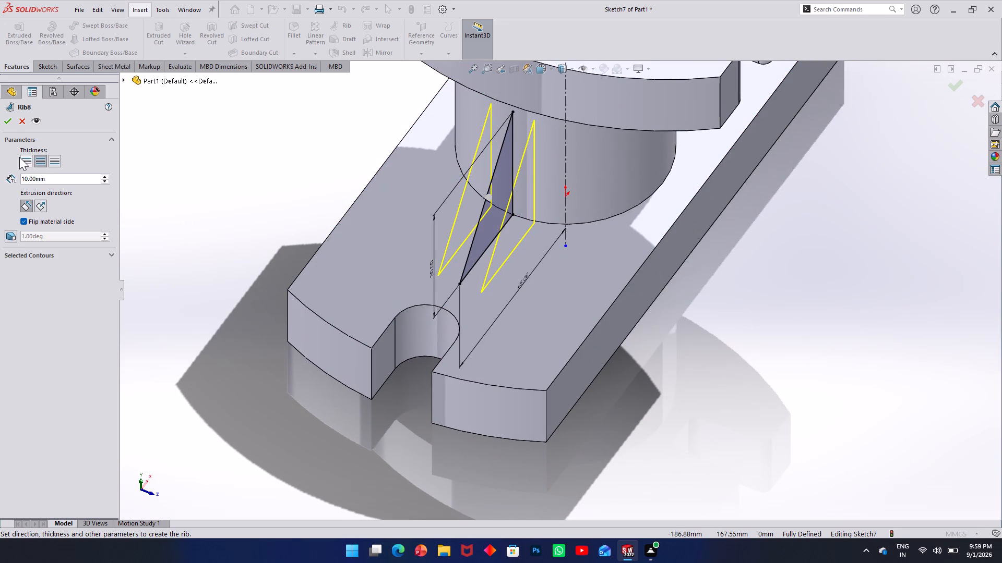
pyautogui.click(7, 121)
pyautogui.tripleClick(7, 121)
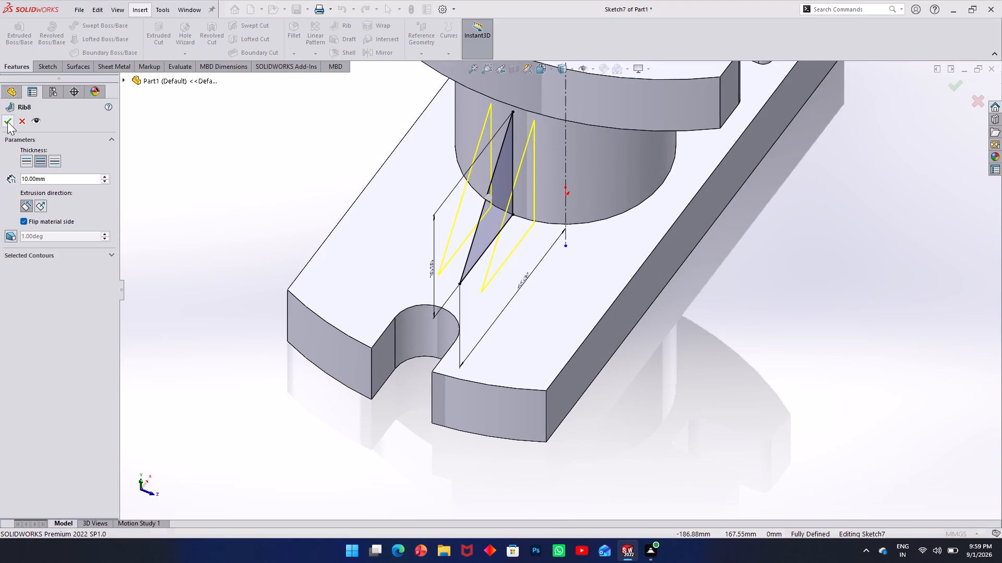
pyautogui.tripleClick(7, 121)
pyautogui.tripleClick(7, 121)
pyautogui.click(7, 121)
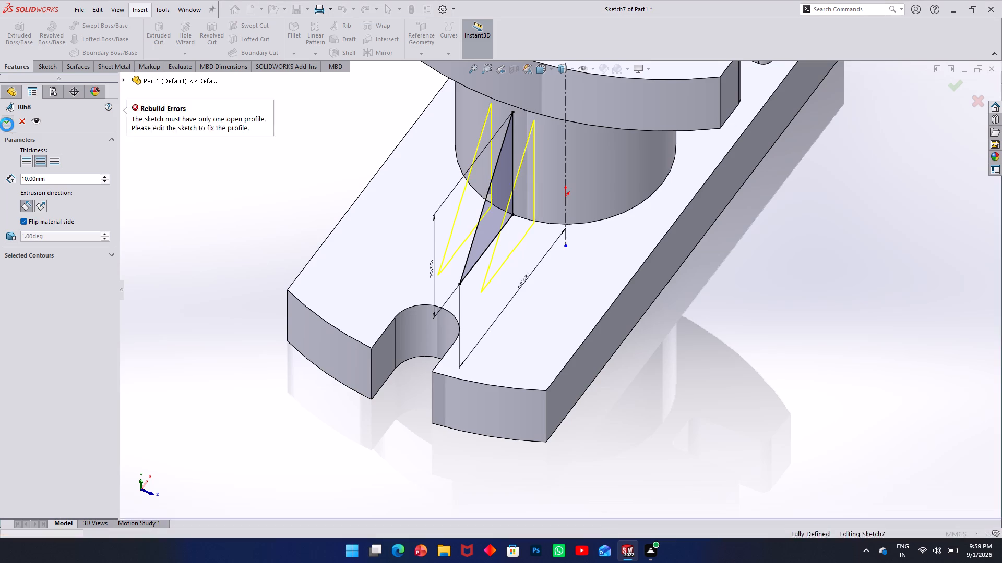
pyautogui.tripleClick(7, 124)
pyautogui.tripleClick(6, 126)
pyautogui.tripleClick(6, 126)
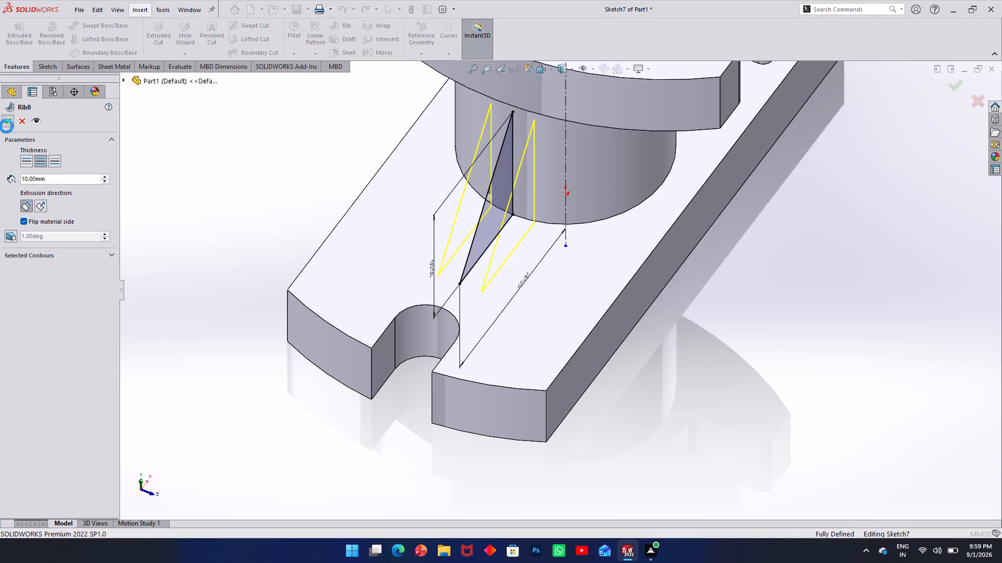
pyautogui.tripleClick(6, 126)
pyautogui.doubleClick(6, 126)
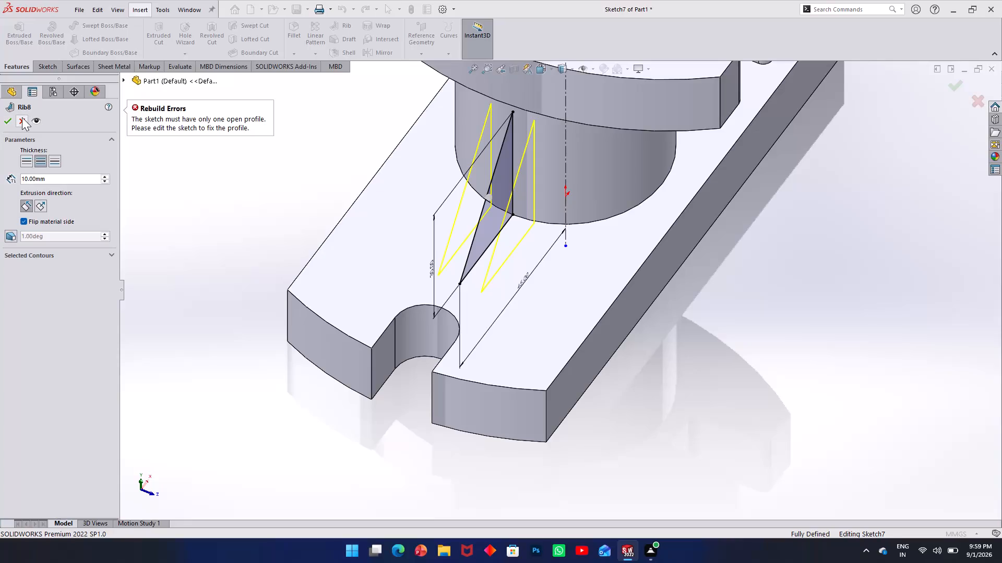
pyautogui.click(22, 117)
# Examine the triangular profile's three lines and their relations, and how they meet the boss and base plate.
pyautogui.moveTo(404, 213); pyautogui.dragTo(374, 170, button='middle')
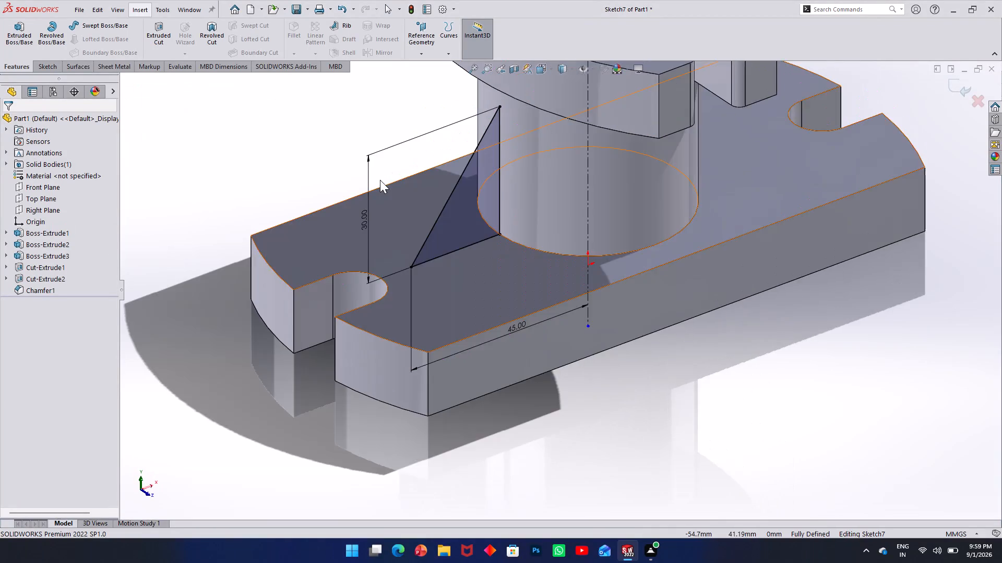
pyautogui.scroll(-4, 407, 210)
pyautogui.scroll(-2, 486, 211)
pyautogui.moveTo(498, 214); pyautogui.dragTo(569, 207, button='middle')
pyautogui.scroll(2, 571, 207)
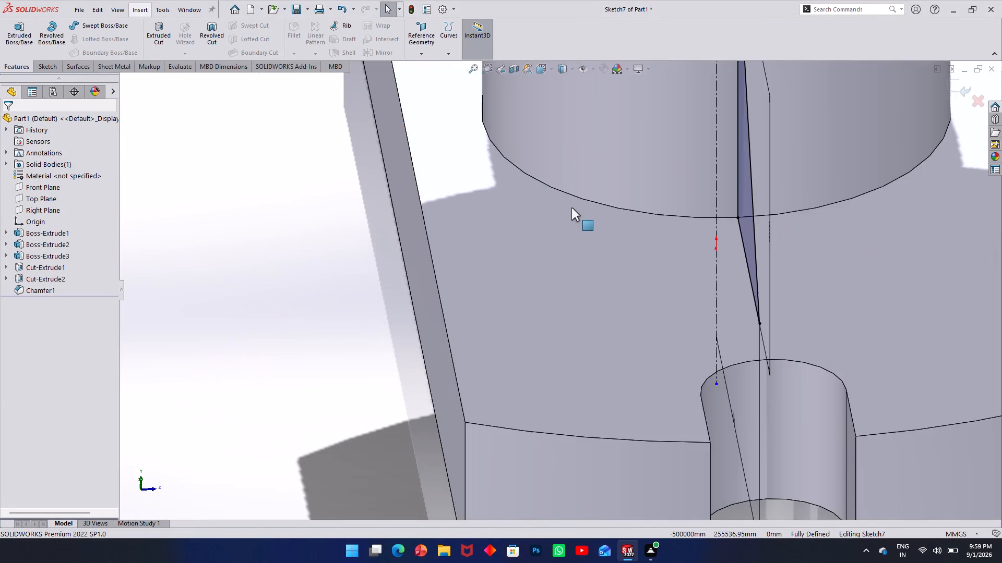
pyautogui.scroll(5, 571, 207)
pyautogui.scroll(1, 615, 198)
pyautogui.moveTo(641, 177); pyautogui.dragTo(662, 169, button='middle')
pyautogui.scroll(-3, 670, 188)
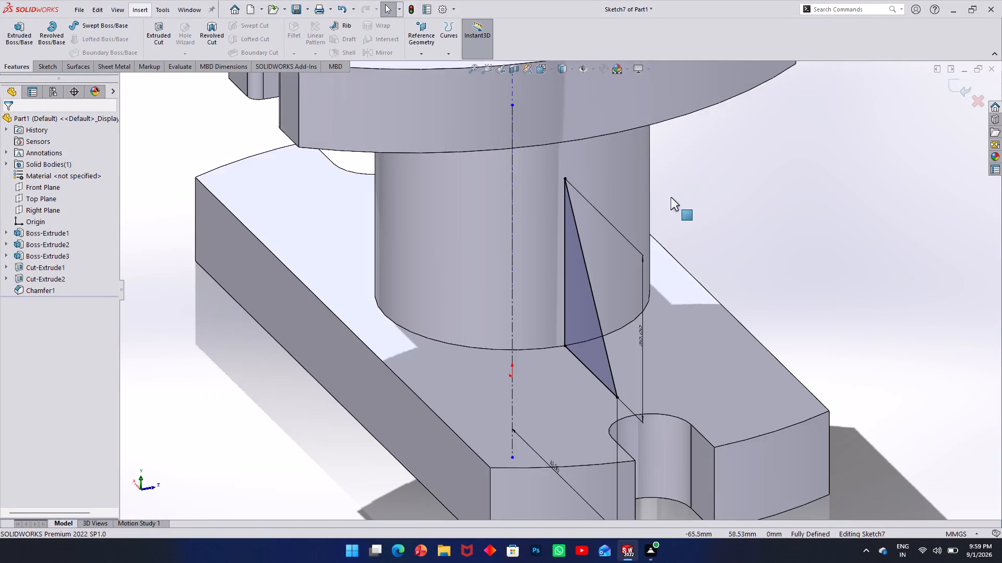
pyautogui.scroll(-4, 668, 200)
pyautogui.moveTo(602, 227); pyautogui.dragTo(631, 198, button='middle')
pyautogui.scroll(3, 633, 258)
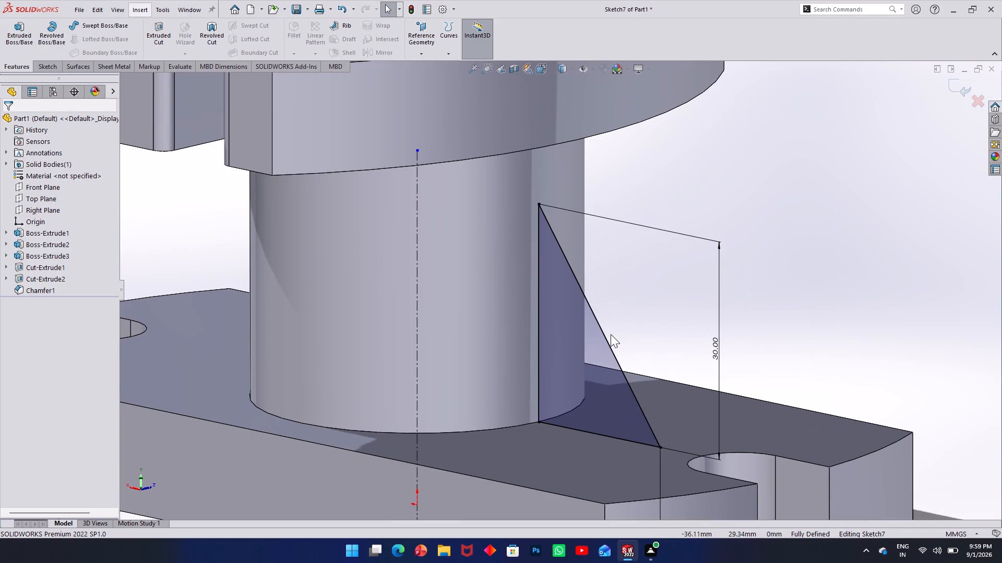
pyautogui.click(603, 351)
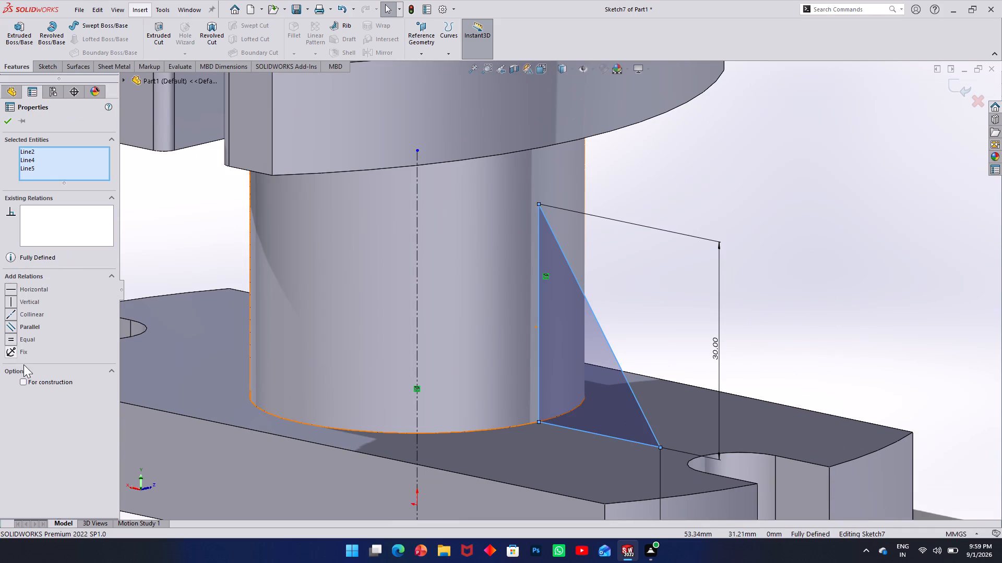
pyautogui.click(734, 212)
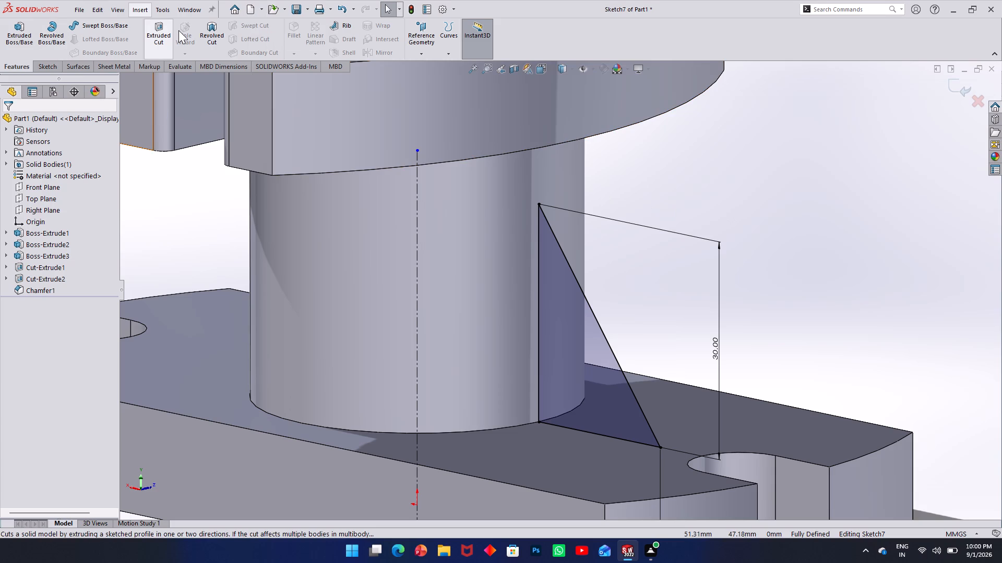
pyautogui.moveTo(594, 275); pyautogui.dragTo(589, 278, button='middle')
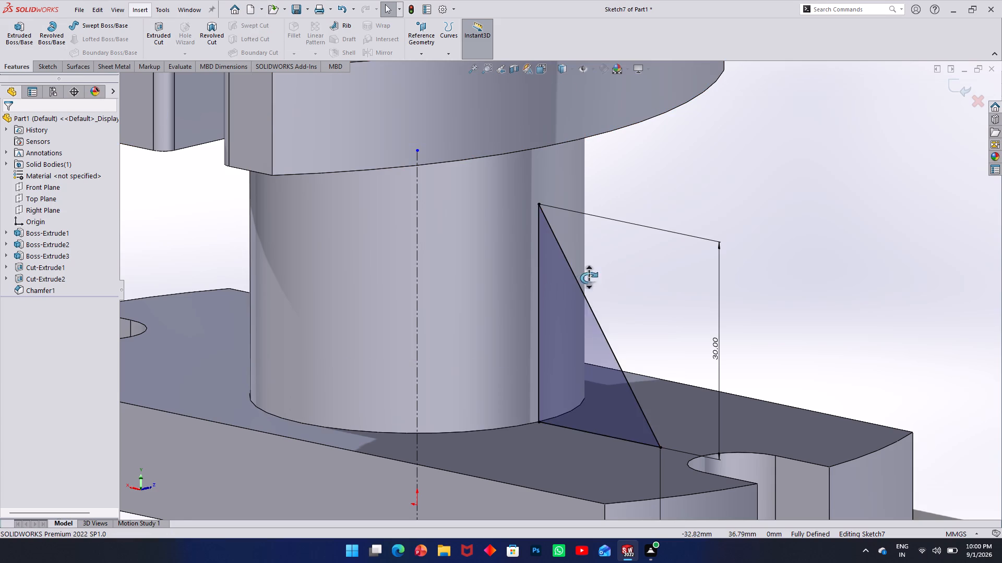
pyautogui.moveTo(589, 278); pyautogui.dragTo(483, 303, button='middle')
pyautogui.scroll(-1, 456, 279)
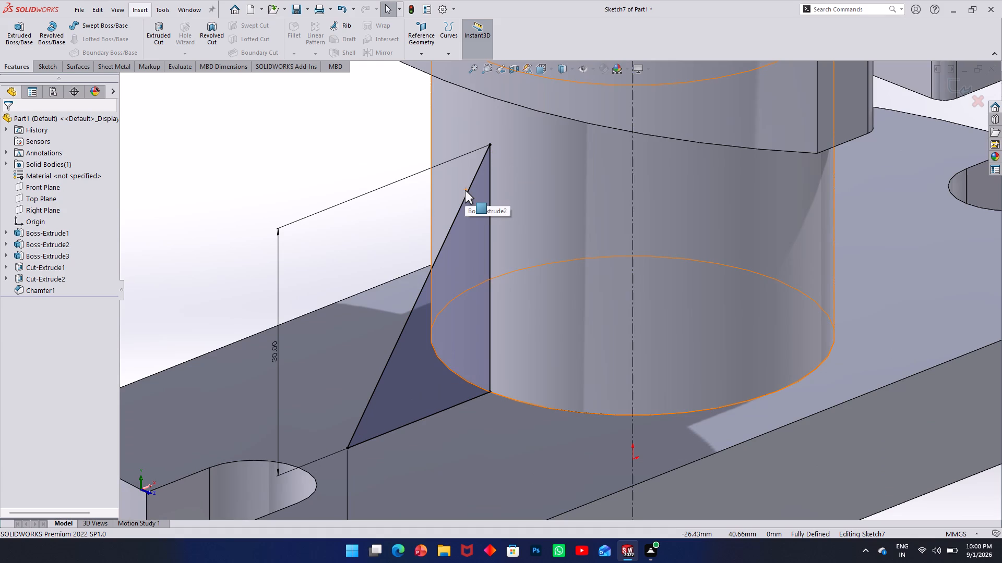
pyautogui.moveTo(496, 172); pyautogui.dragTo(488, 167, button='middle')
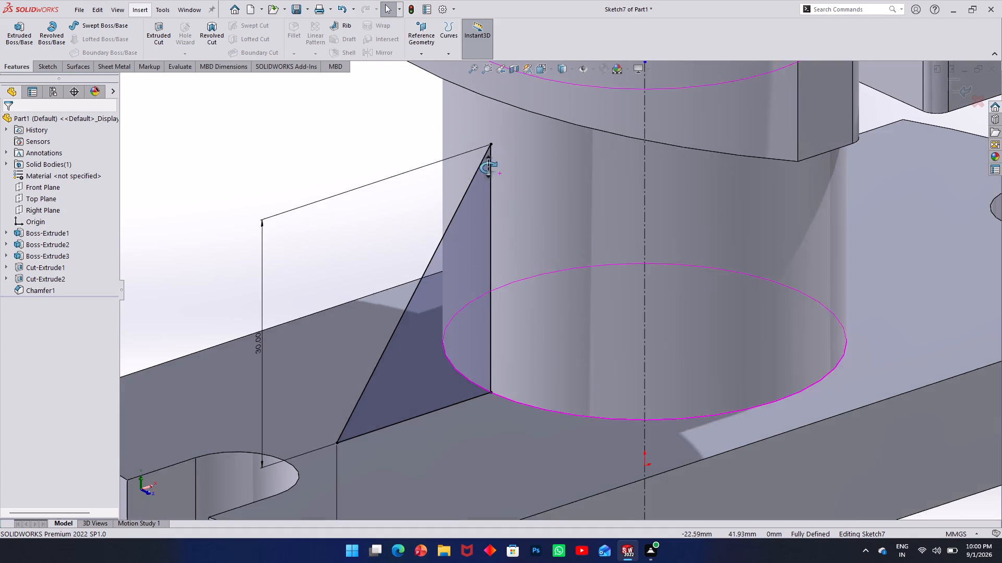
pyautogui.moveTo(488, 167); pyautogui.dragTo(463, 152, button='middle')
pyautogui.scroll(1, 464, 152)
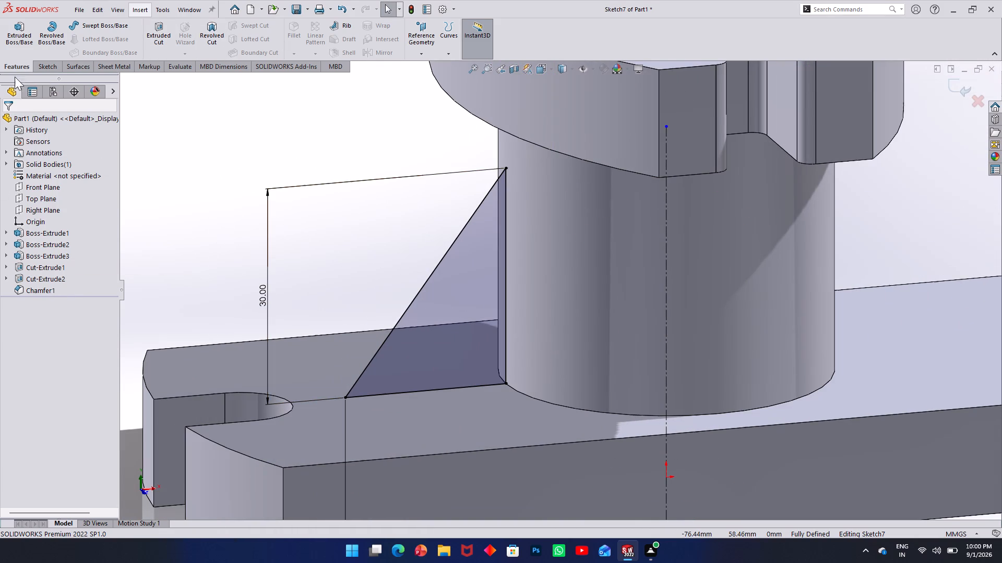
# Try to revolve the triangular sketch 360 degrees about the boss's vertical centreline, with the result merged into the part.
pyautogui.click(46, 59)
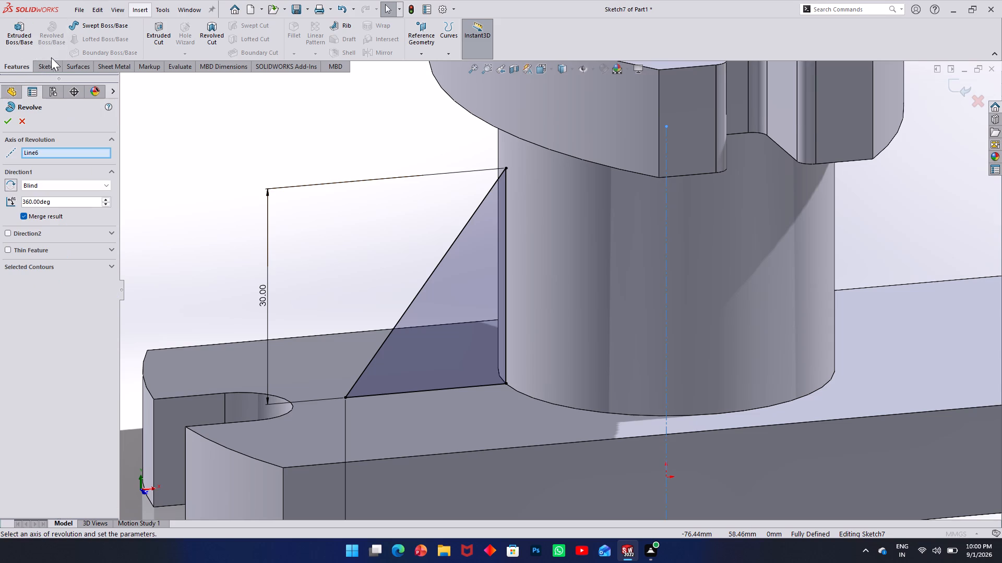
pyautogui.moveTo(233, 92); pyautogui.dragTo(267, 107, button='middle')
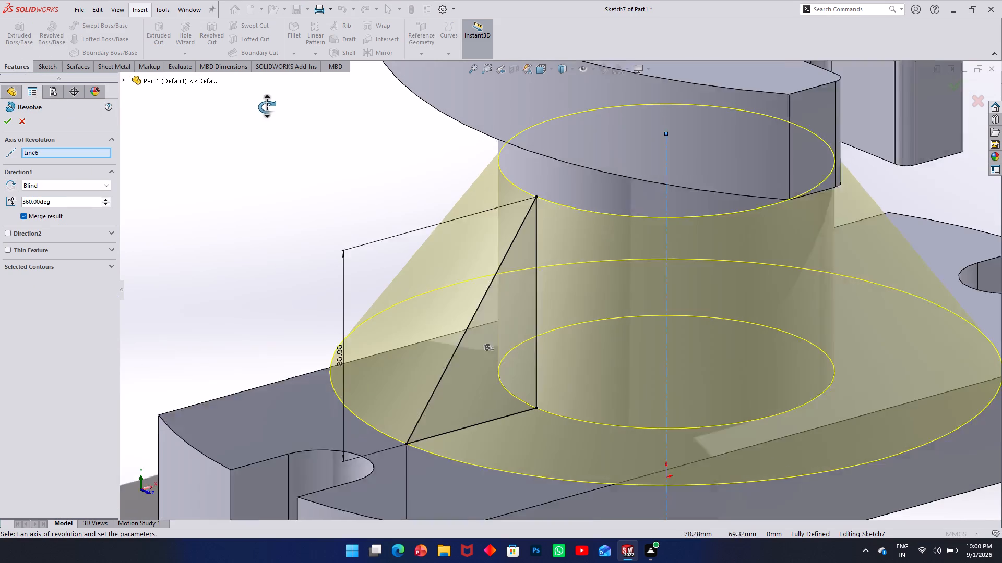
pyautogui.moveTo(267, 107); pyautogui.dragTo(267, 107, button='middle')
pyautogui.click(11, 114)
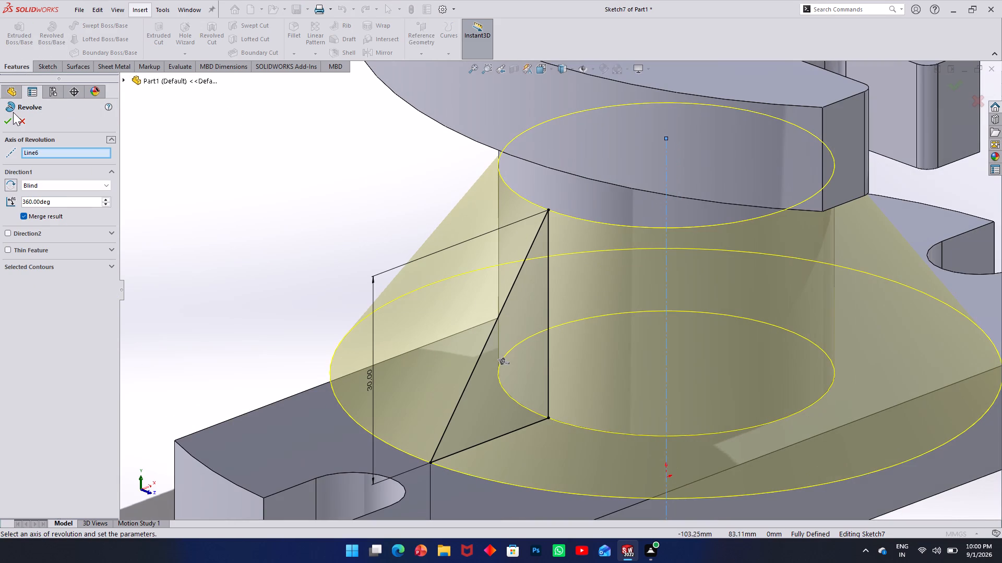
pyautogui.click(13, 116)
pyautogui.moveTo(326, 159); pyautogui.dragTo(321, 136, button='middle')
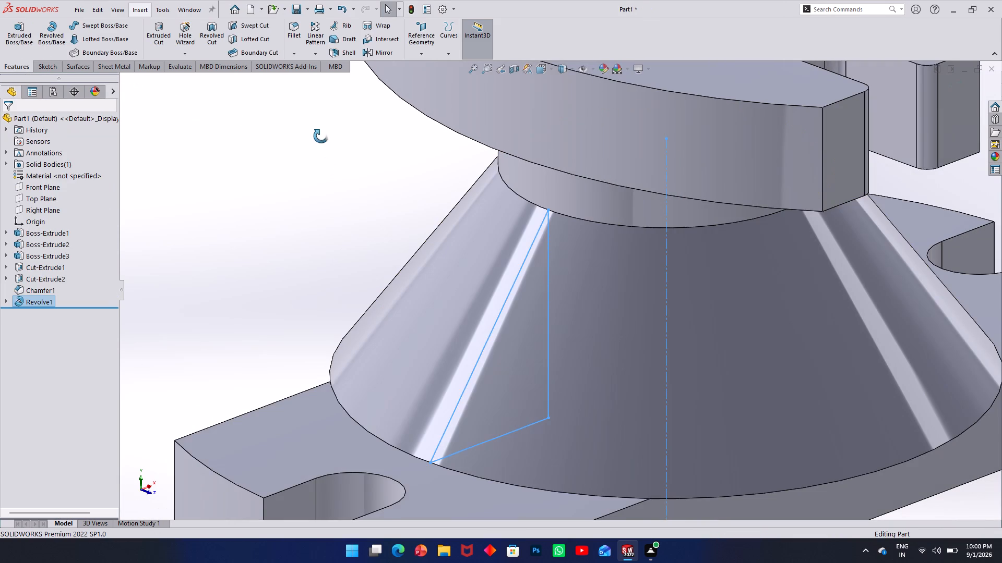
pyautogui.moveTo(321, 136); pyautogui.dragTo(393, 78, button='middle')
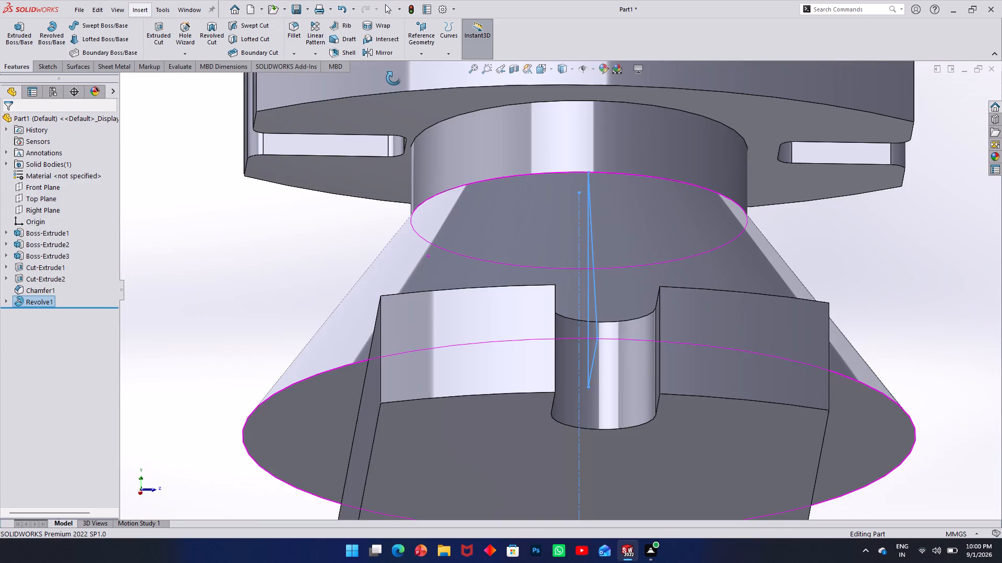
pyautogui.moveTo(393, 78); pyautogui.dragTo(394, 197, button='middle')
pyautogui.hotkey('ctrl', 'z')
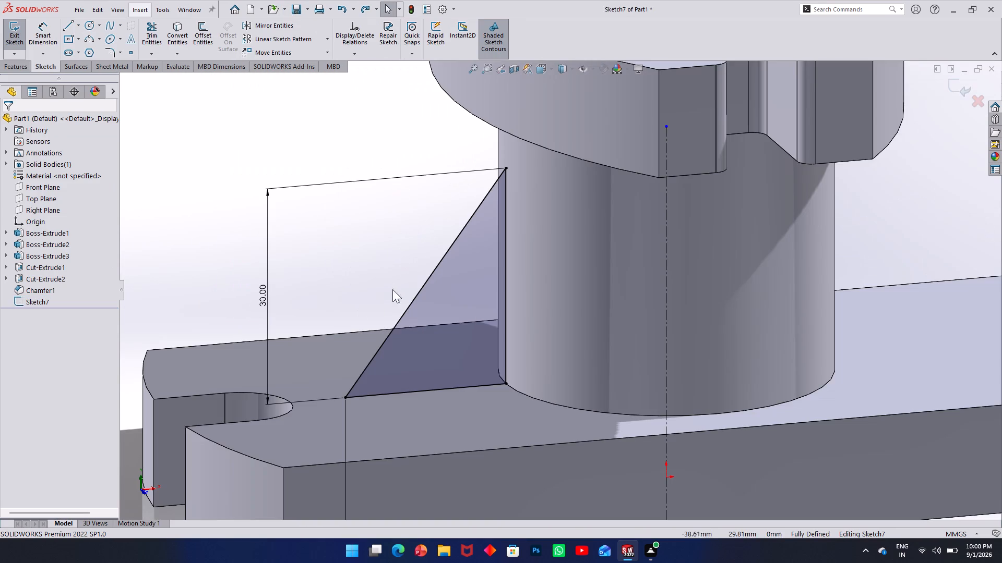
# Examine how the triangular sketch meets the boss and base plate, and look over the available feature and sketch tools.
pyautogui.moveTo(437, 316); pyautogui.dragTo(504, 349, button='middle')
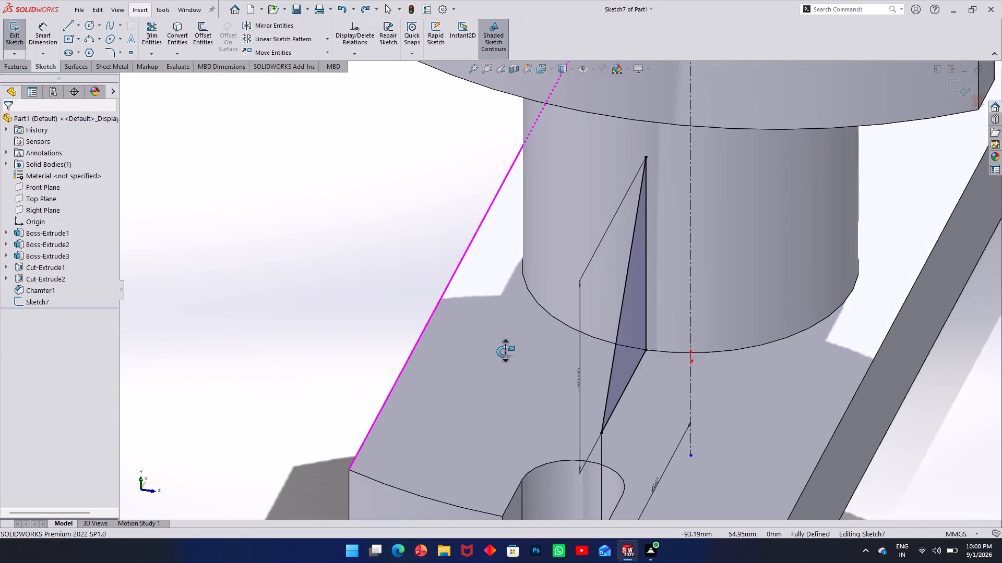
pyautogui.scroll(-3, 573, 253)
pyautogui.scroll(2, 591, 247)
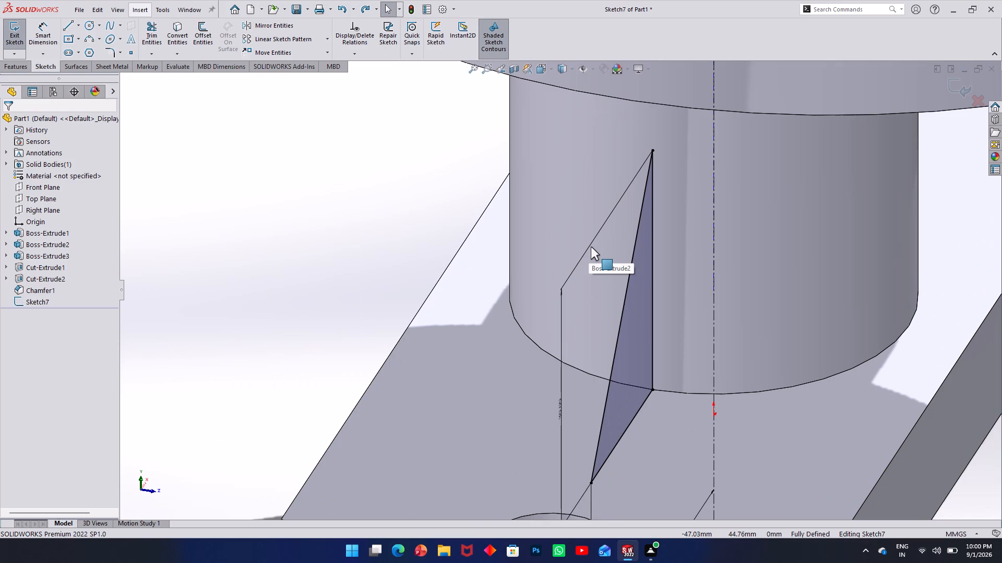
pyautogui.moveTo(597, 273); pyautogui.dragTo(517, 250, button='middle')
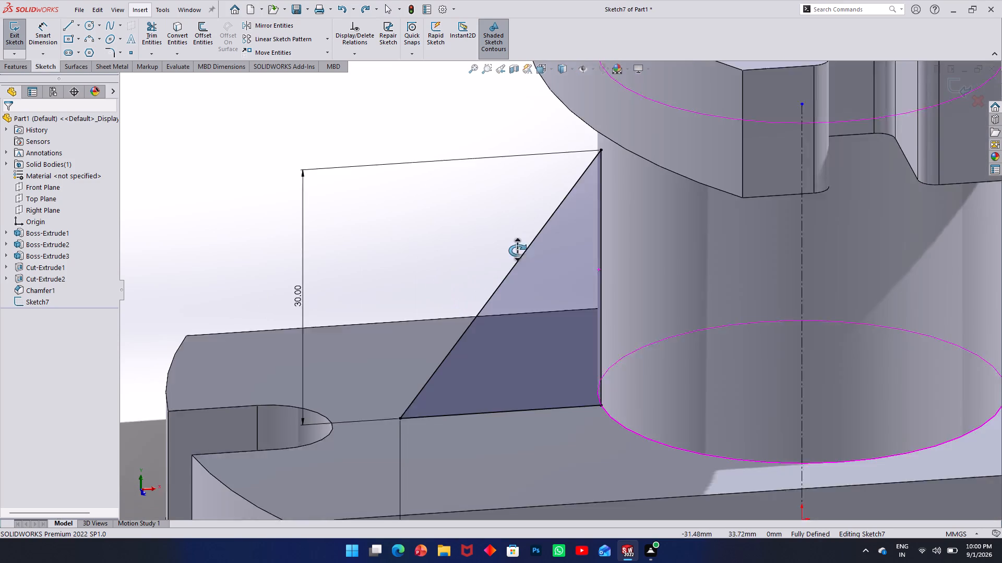
pyautogui.moveTo(517, 250); pyautogui.dragTo(517, 250, button='middle')
pyautogui.scroll(-1, 523, 275)
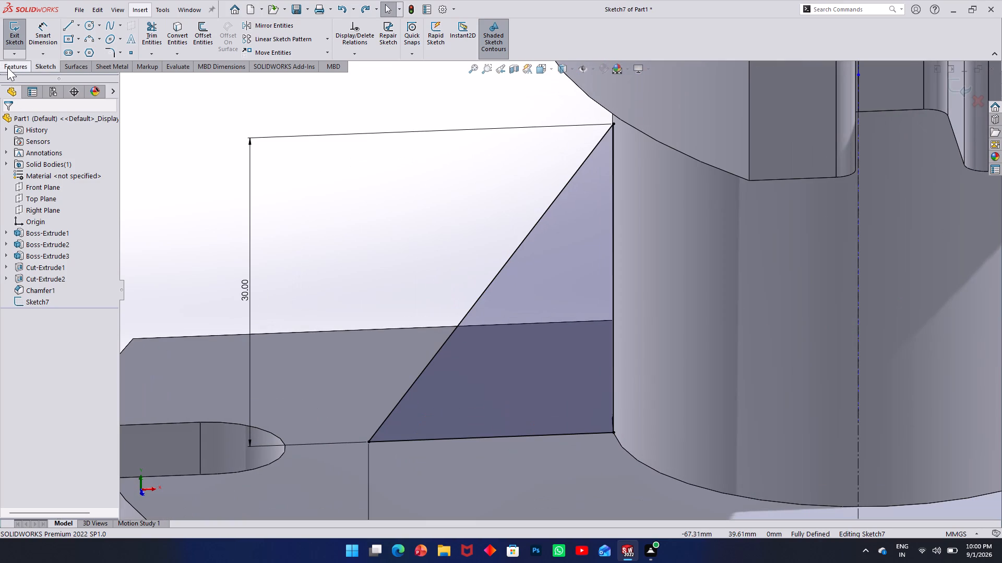
pyautogui.click(8, 68)
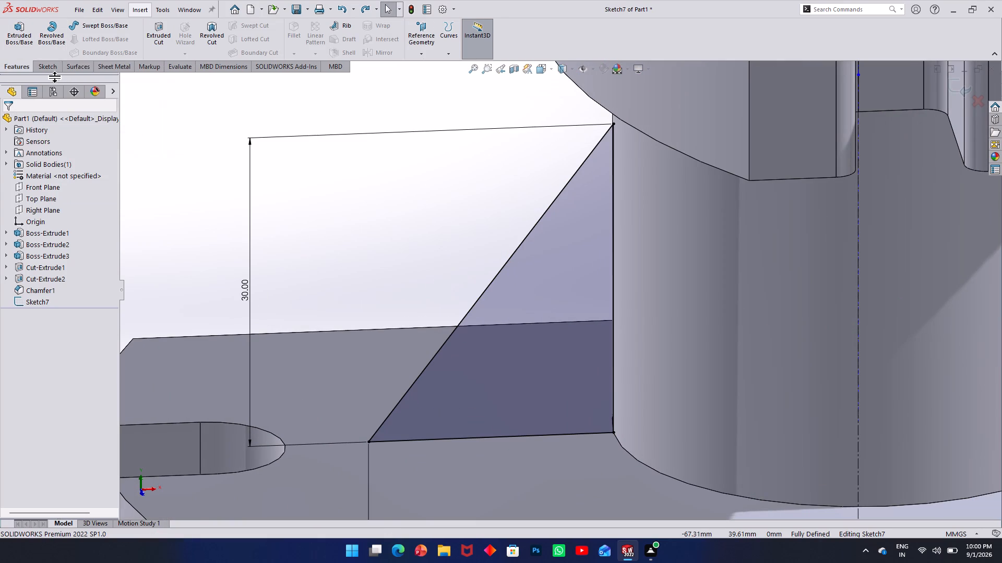
pyautogui.click(50, 69)
pyautogui.click(71, 63)
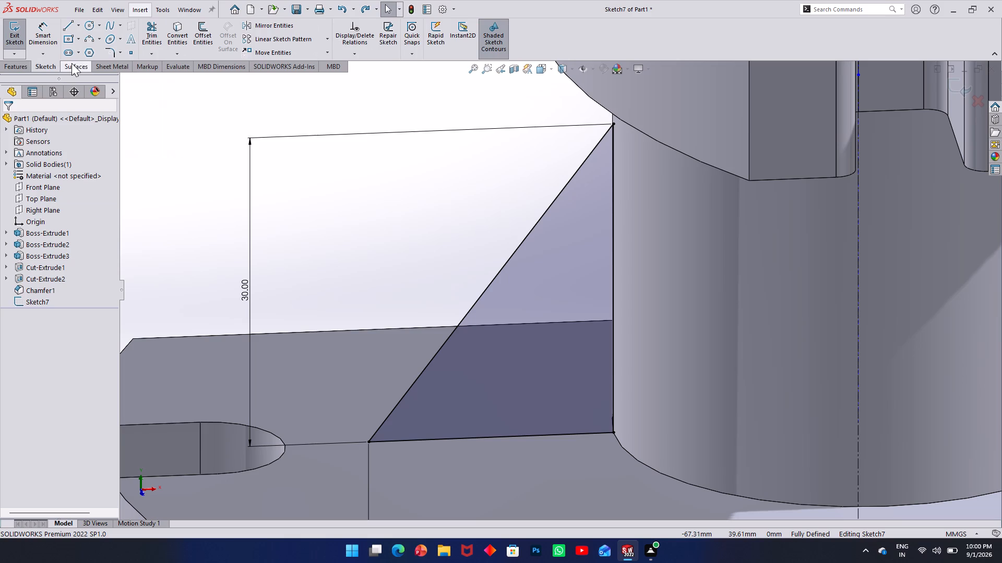
pyautogui.click(56, 63)
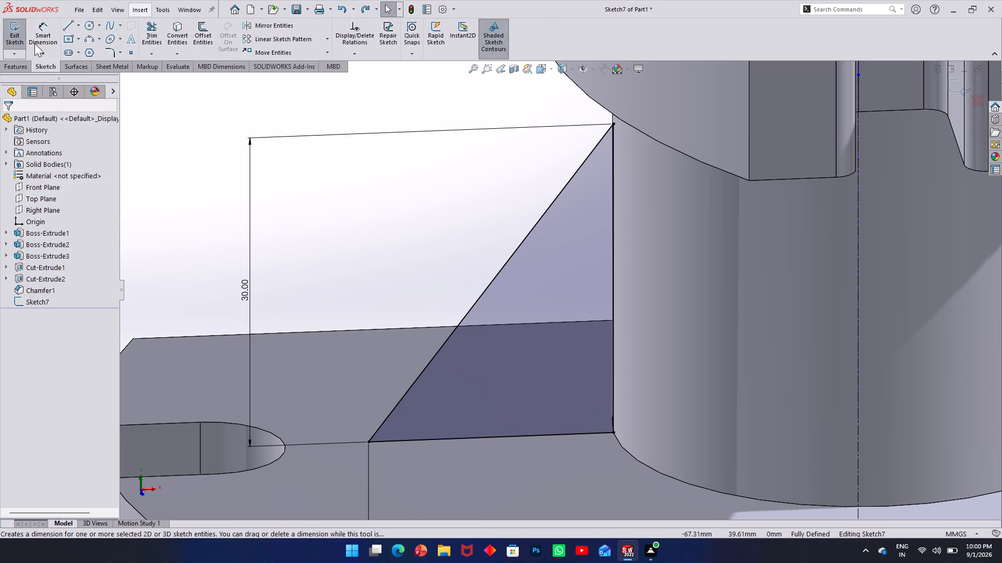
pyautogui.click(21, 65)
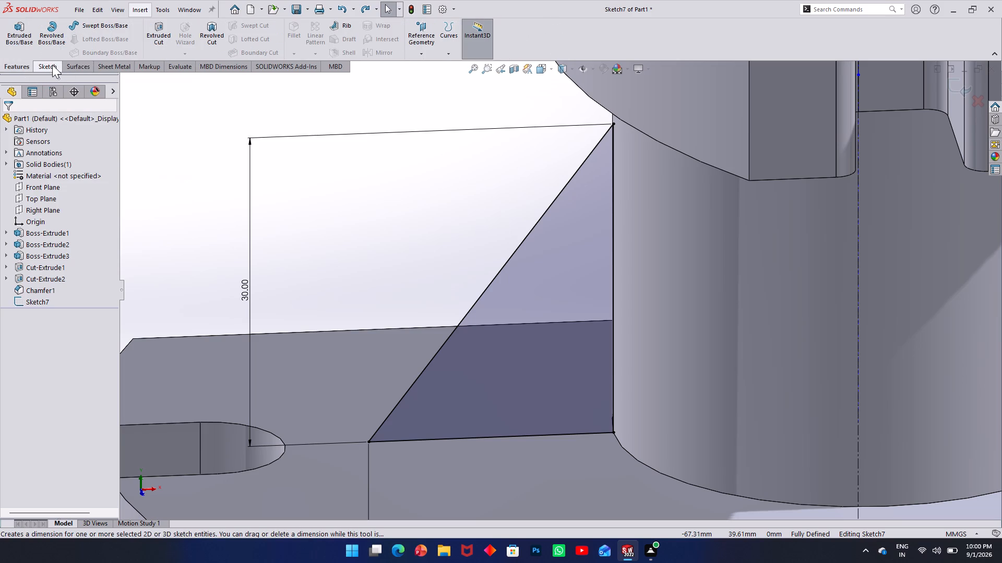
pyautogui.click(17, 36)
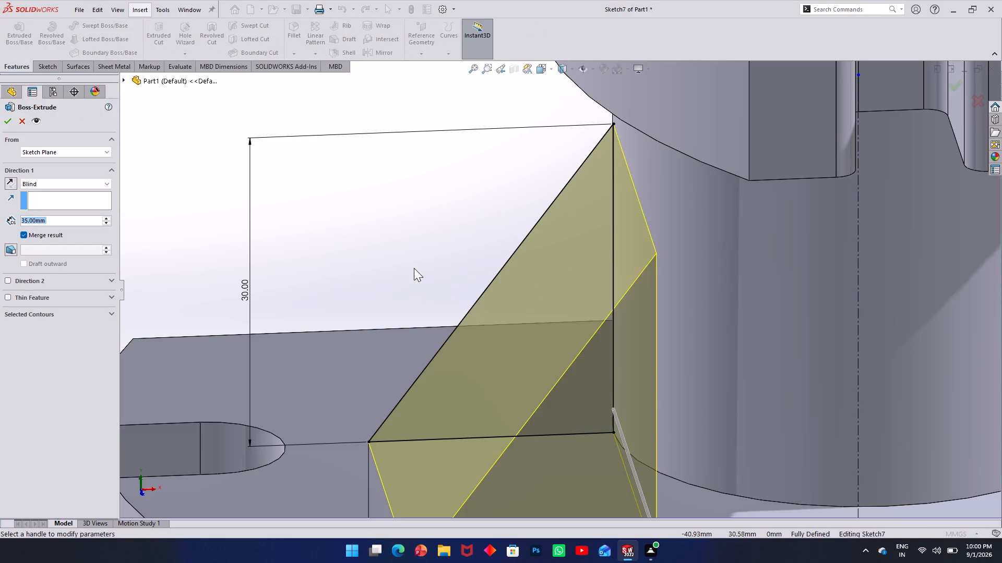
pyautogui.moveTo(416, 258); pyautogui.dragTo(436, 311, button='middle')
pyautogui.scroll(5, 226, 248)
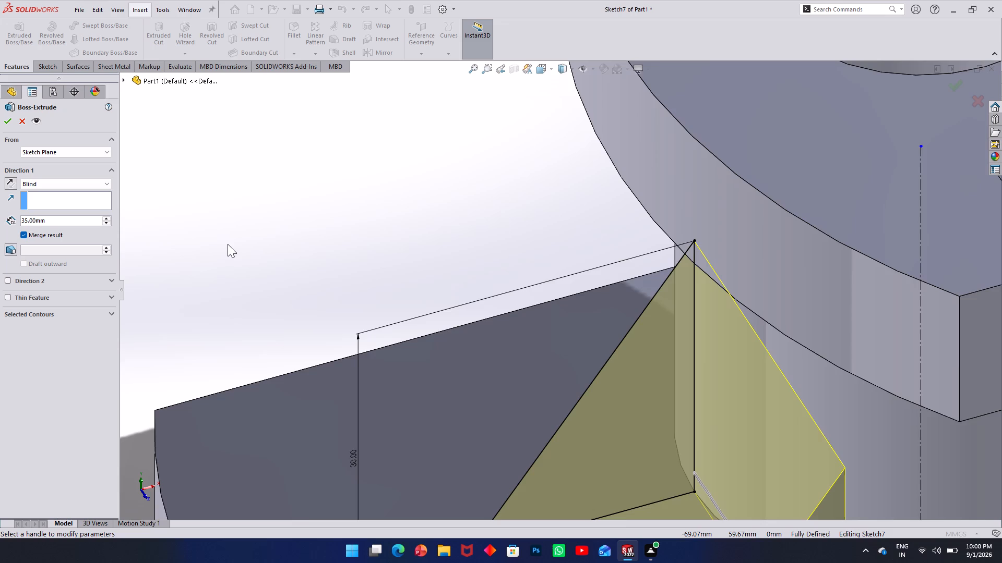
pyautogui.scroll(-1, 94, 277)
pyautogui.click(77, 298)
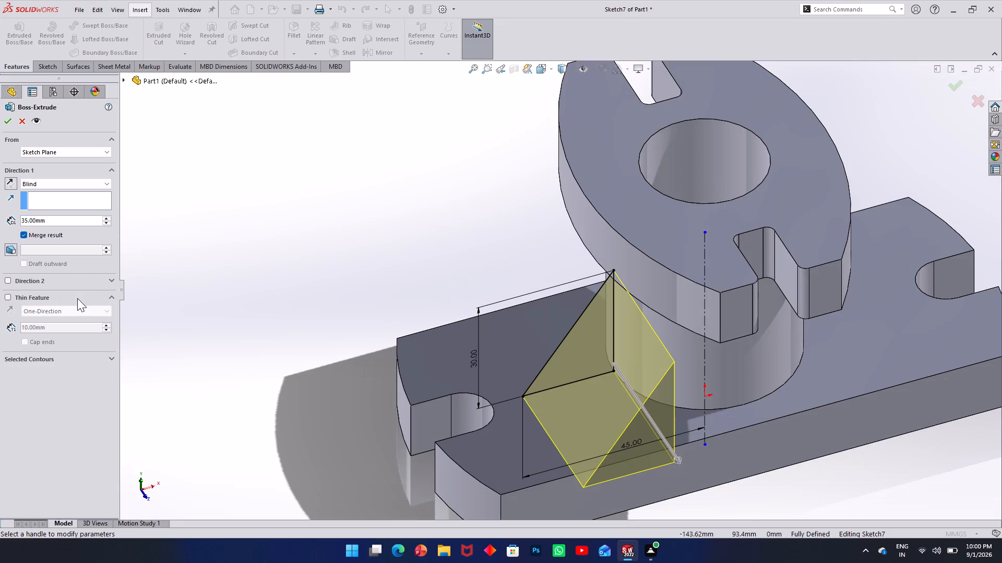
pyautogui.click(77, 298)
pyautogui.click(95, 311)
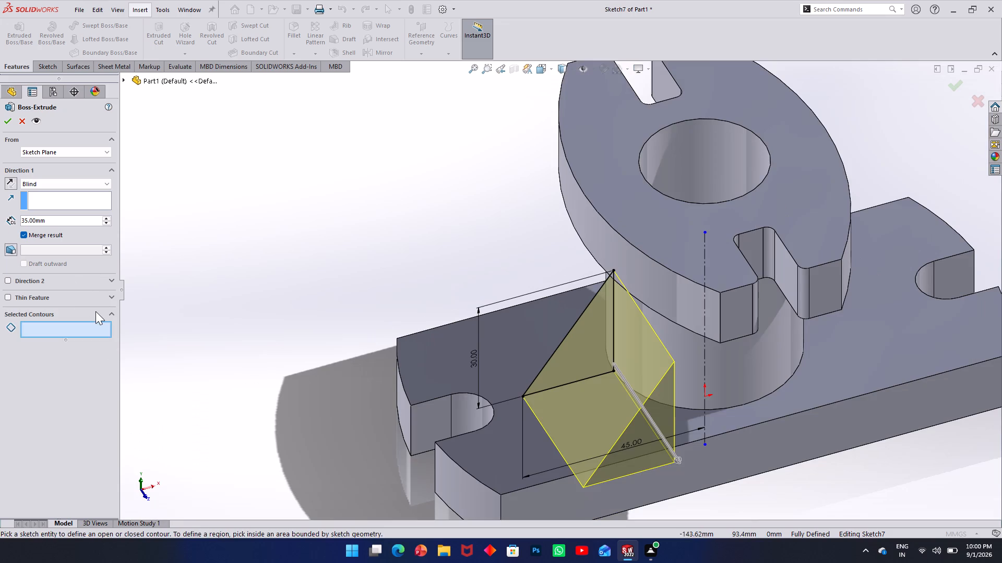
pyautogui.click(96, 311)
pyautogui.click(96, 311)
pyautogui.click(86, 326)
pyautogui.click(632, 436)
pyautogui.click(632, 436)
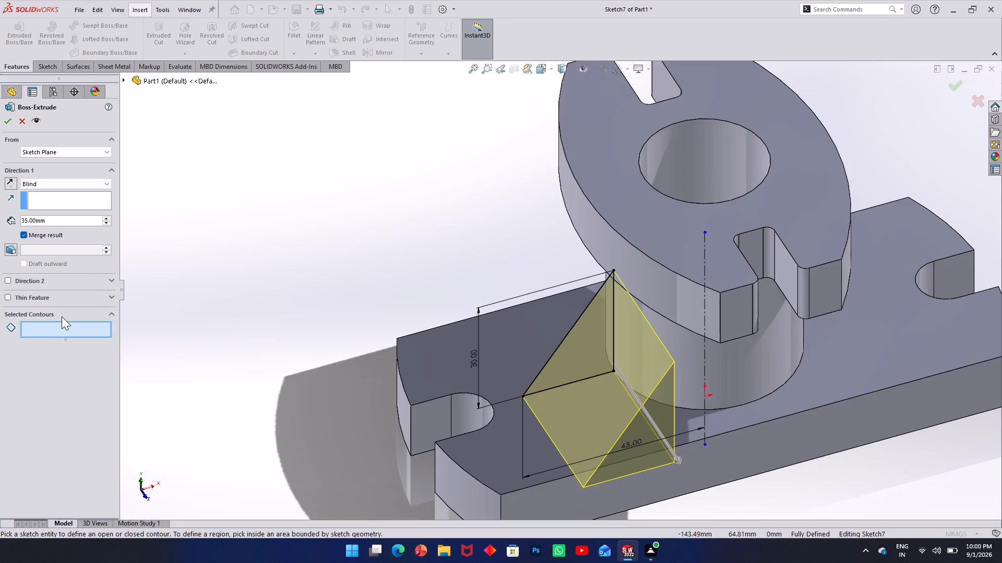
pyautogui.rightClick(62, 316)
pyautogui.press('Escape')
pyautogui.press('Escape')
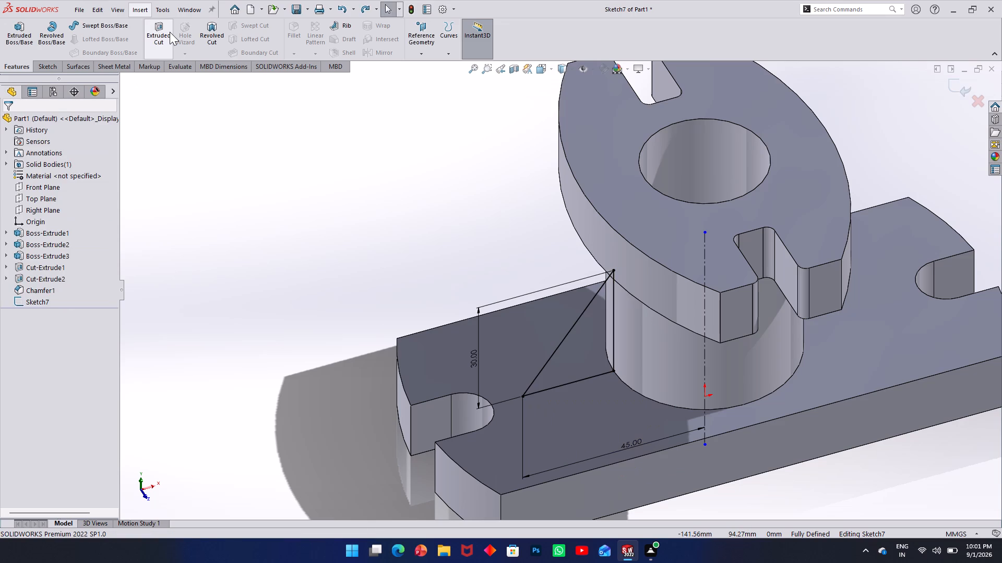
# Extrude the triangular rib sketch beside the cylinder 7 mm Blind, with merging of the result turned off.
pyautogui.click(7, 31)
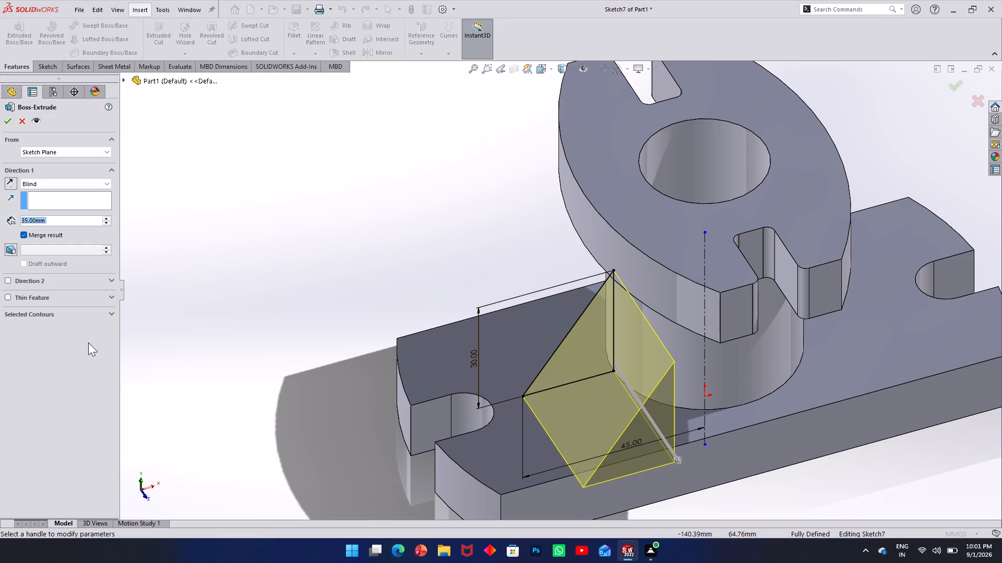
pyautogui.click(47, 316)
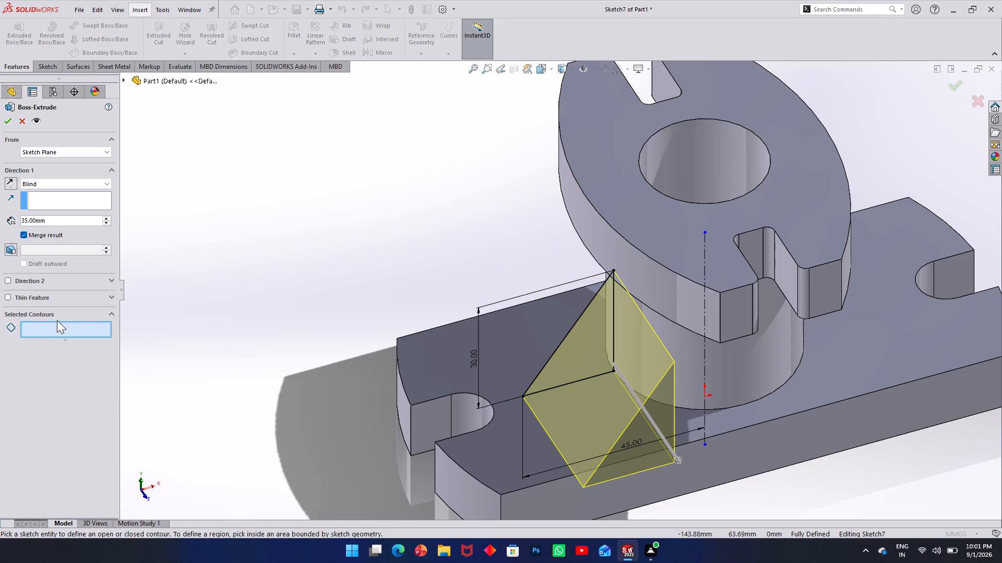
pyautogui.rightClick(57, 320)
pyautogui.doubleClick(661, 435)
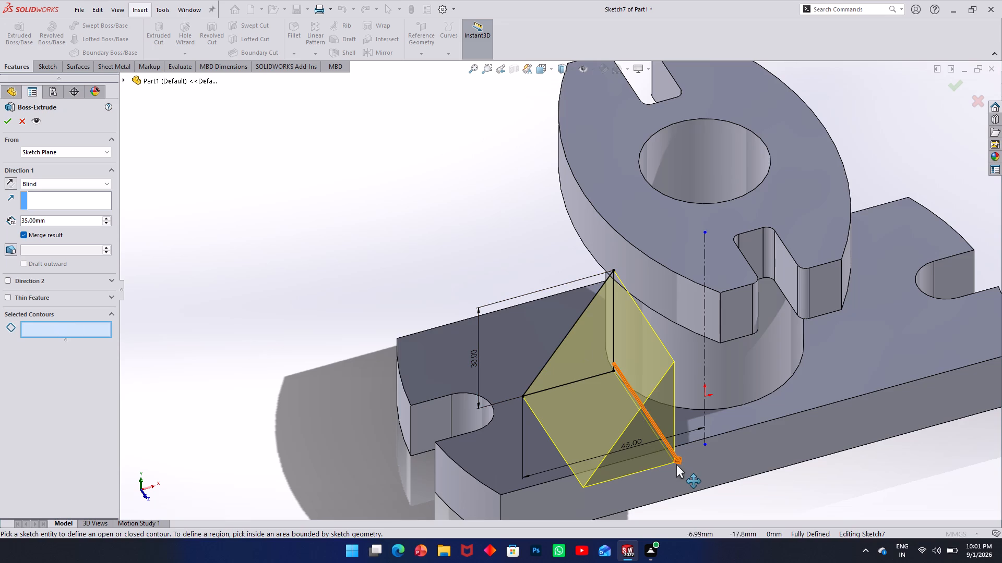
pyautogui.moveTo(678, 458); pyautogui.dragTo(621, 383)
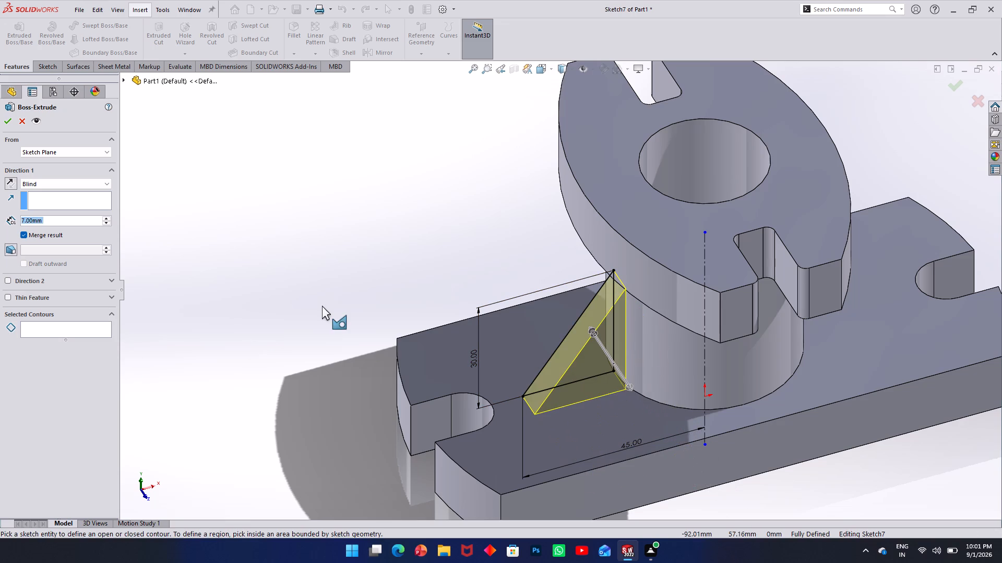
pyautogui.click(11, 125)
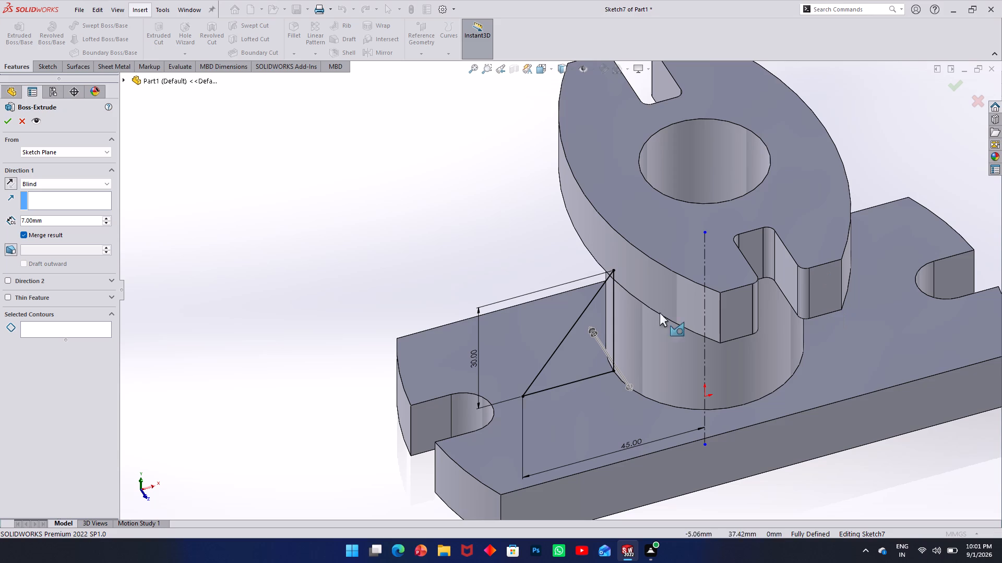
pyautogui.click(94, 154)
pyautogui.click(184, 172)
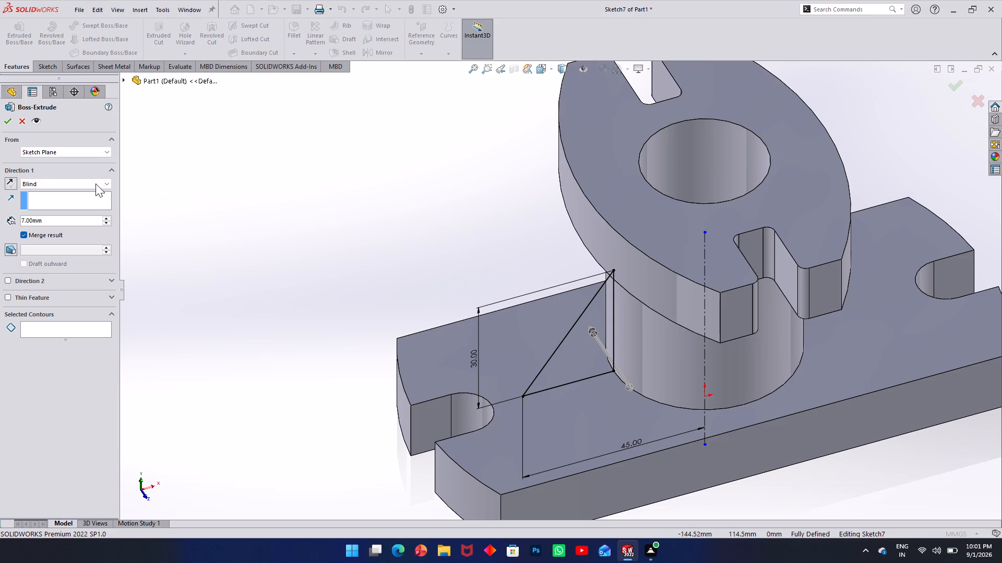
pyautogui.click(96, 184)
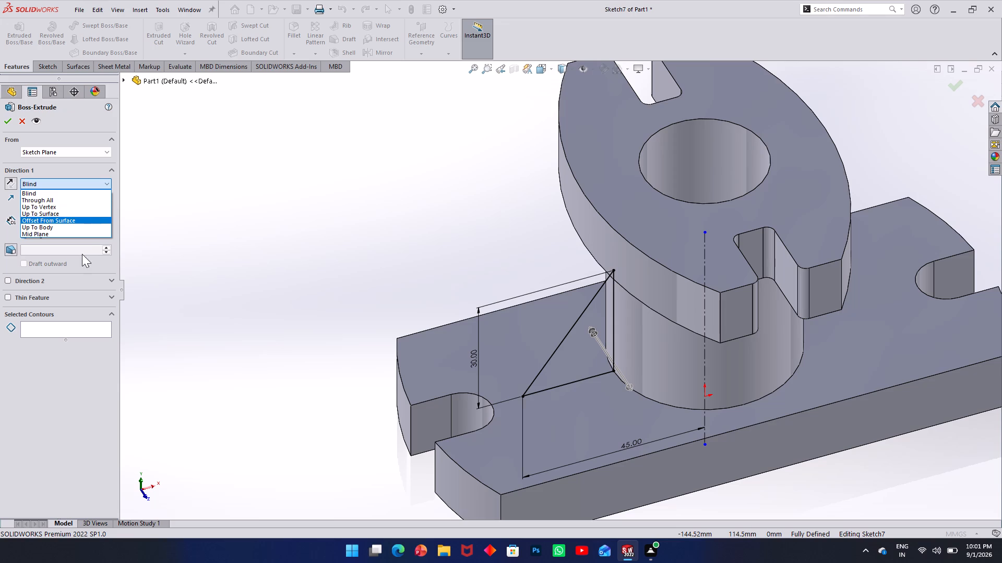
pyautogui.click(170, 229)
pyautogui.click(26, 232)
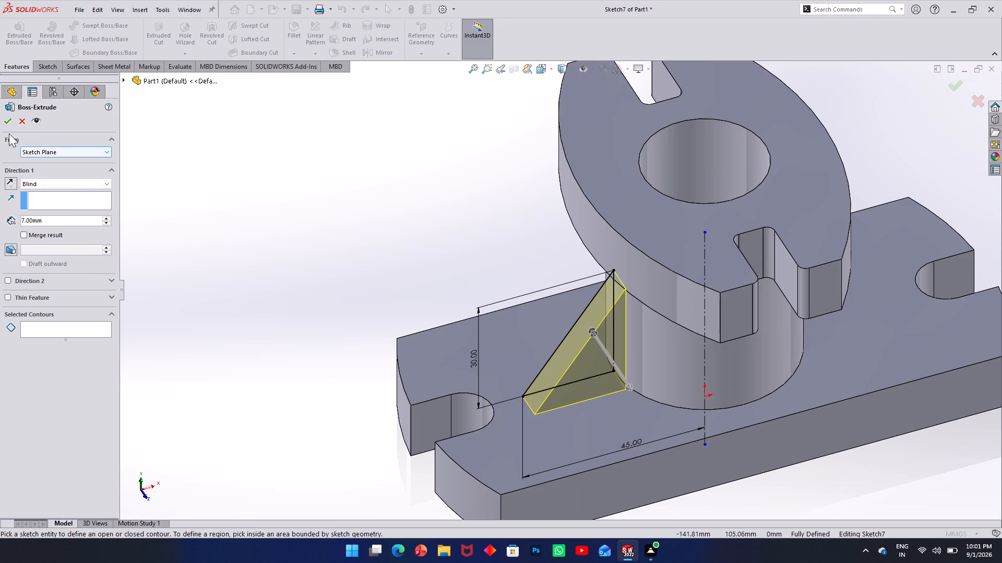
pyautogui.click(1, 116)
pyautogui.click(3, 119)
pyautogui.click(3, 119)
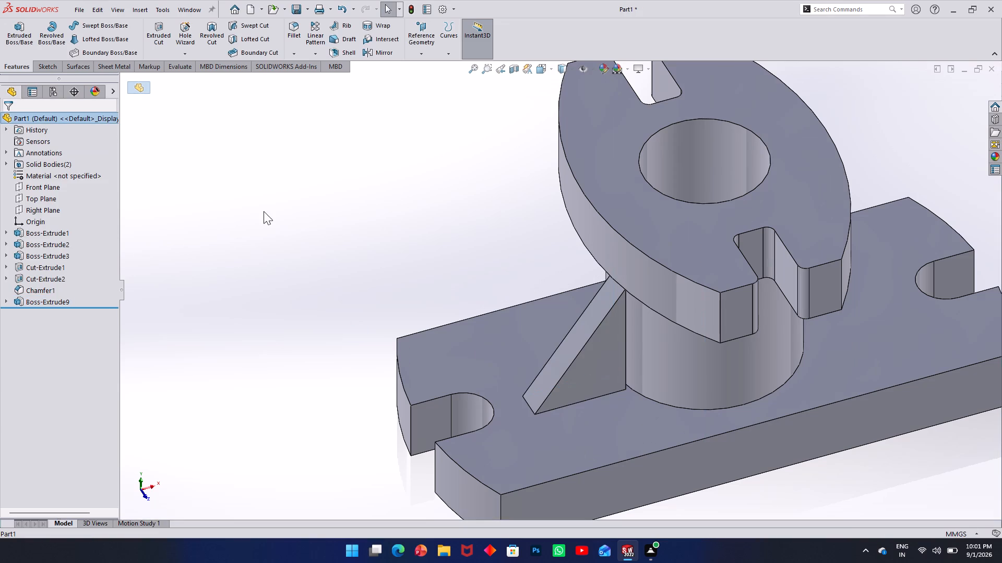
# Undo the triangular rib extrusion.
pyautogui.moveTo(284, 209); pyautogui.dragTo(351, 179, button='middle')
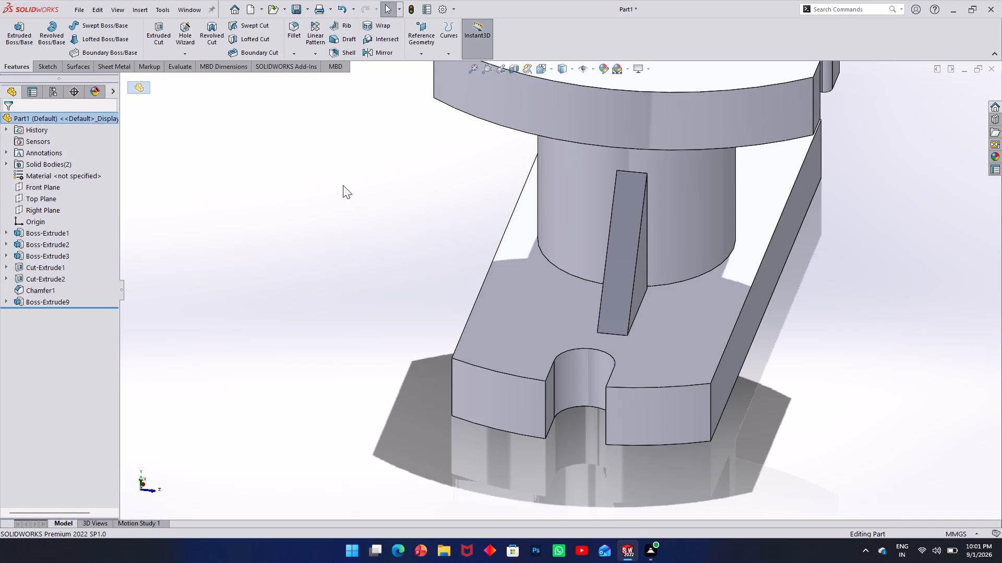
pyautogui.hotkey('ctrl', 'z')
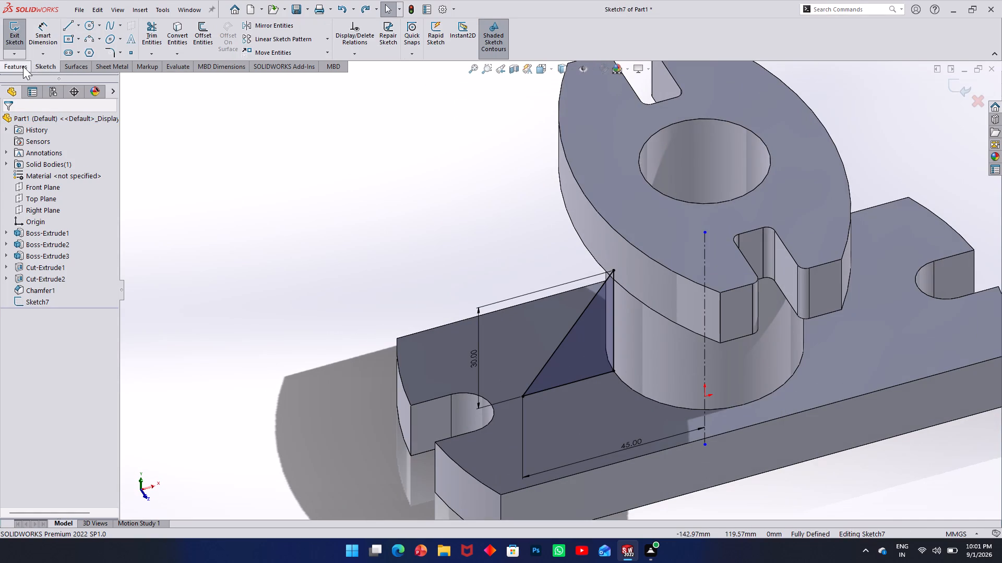
# Extrude the triangular rib sketch 10 mm with the Mid Plane end condition, with merging of the result turned off.
pyautogui.click(54, 65)
pyautogui.click(68, 65)
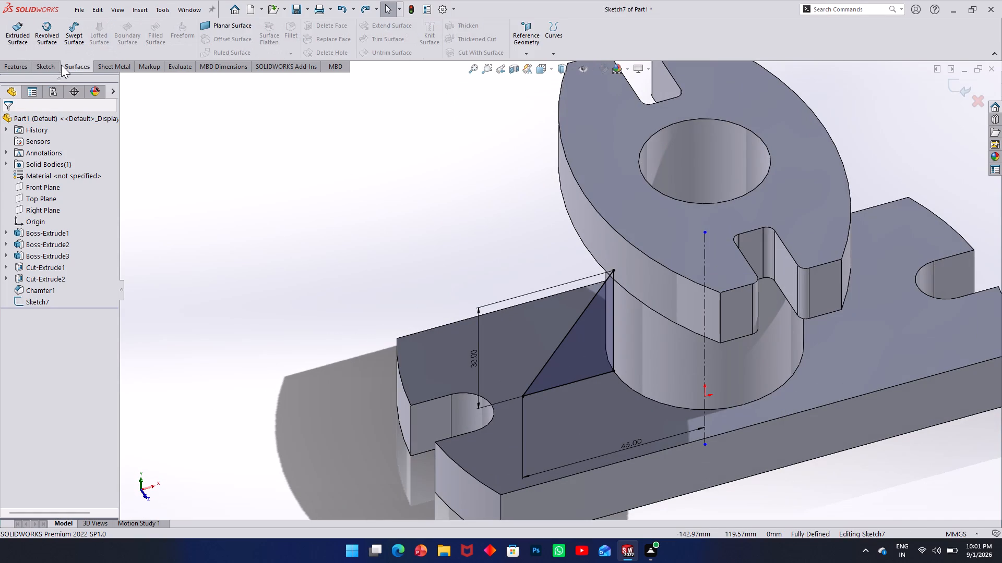
pyautogui.click(45, 70)
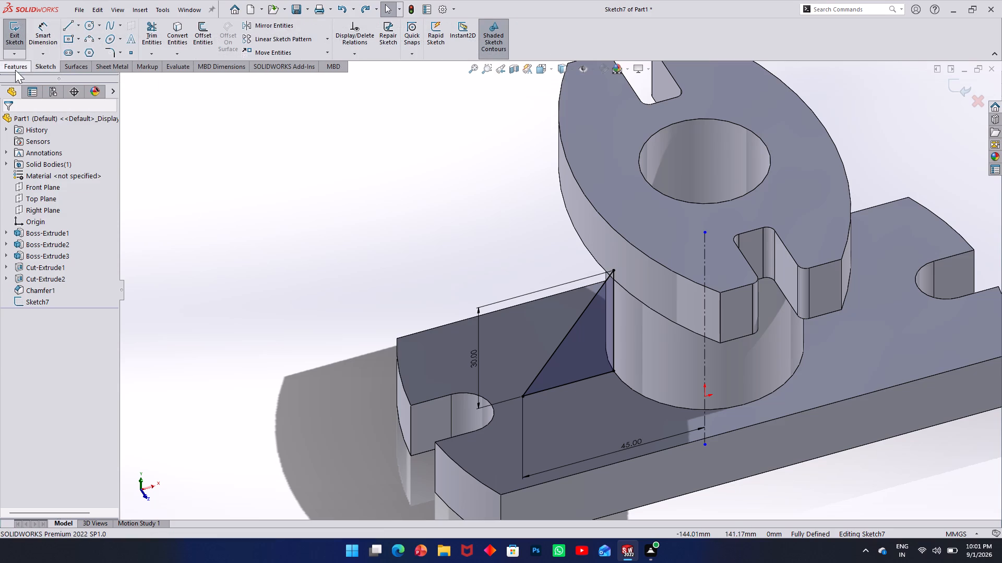
pyautogui.click(16, 65)
pyautogui.click(27, 38)
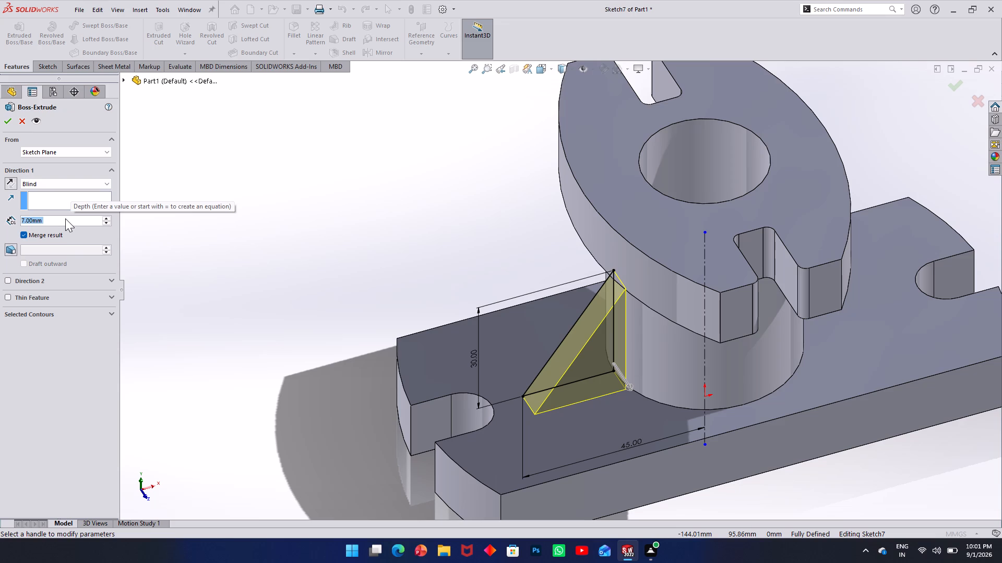
pyautogui.write('10')
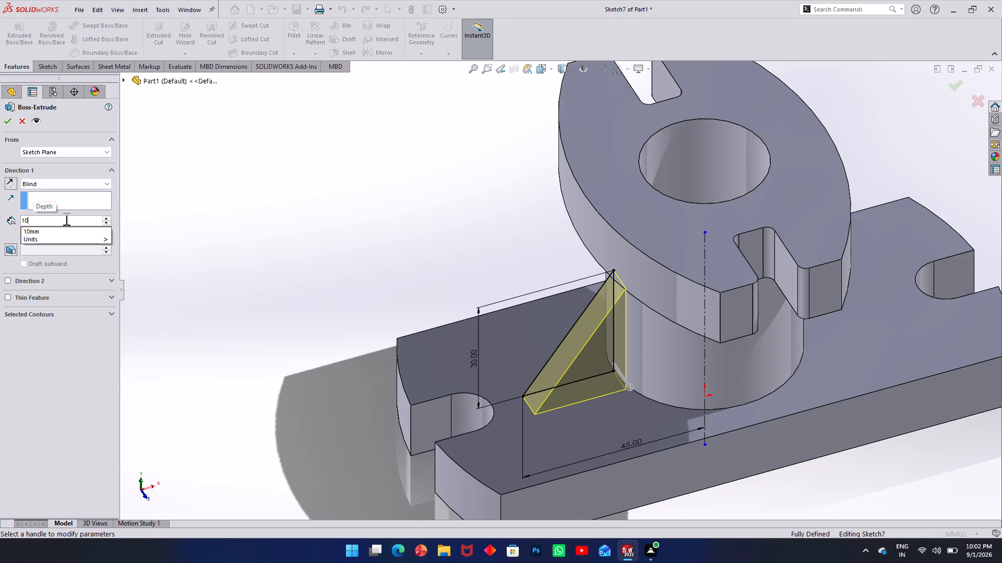
pyautogui.click(210, 217)
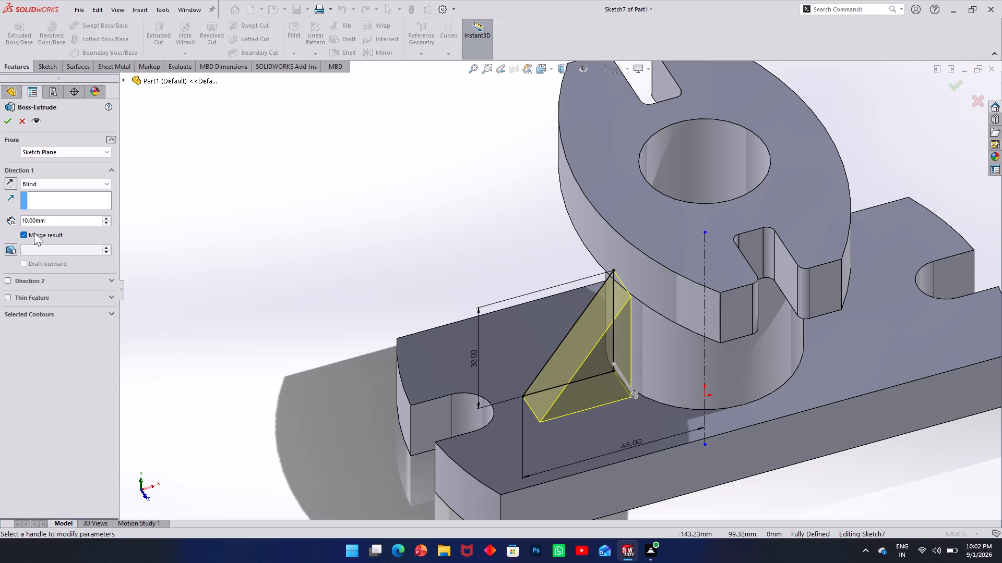
pyautogui.click(56, 182)
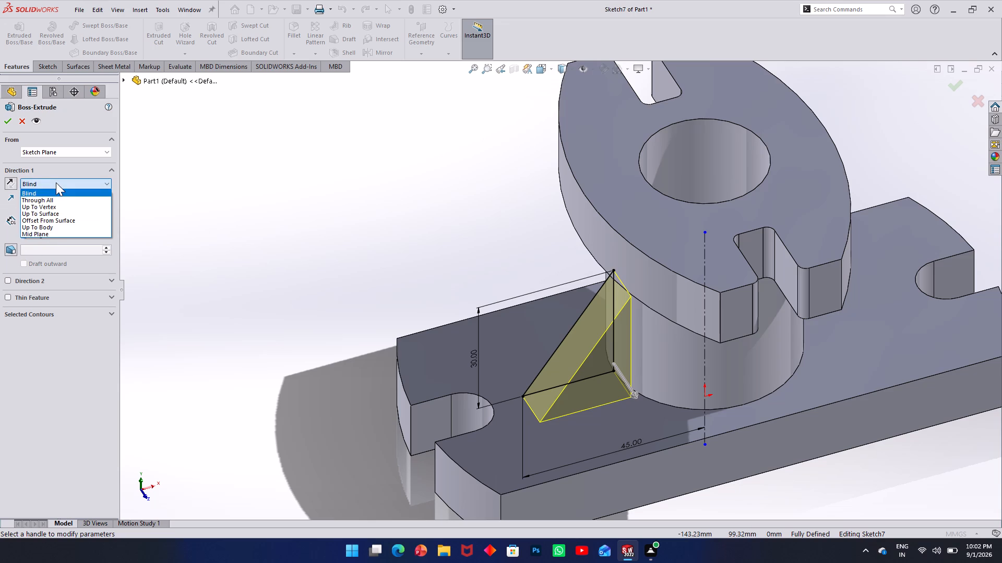
pyautogui.click(50, 234)
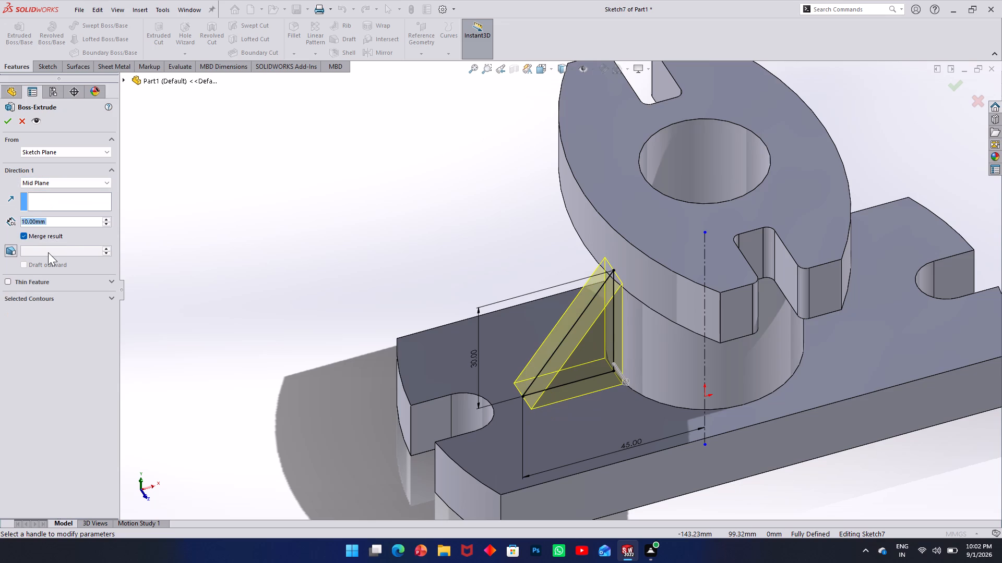
pyautogui.click(26, 233)
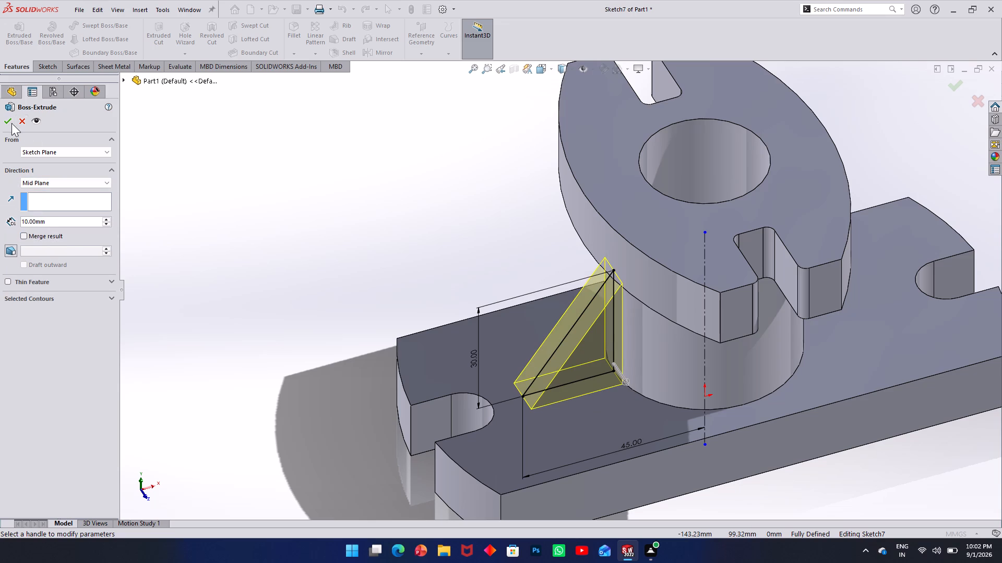
pyautogui.click(4, 123)
pyautogui.click(327, 217)
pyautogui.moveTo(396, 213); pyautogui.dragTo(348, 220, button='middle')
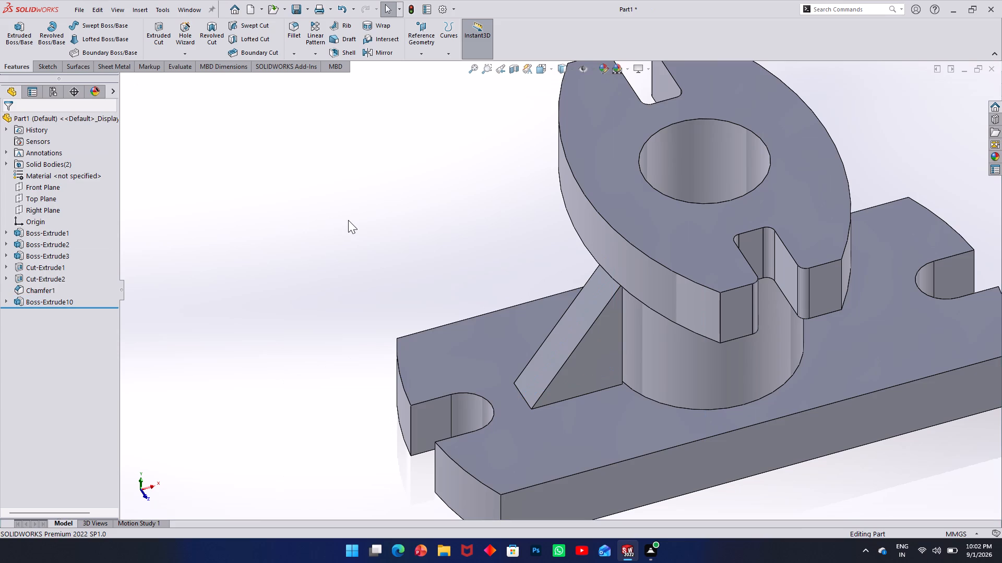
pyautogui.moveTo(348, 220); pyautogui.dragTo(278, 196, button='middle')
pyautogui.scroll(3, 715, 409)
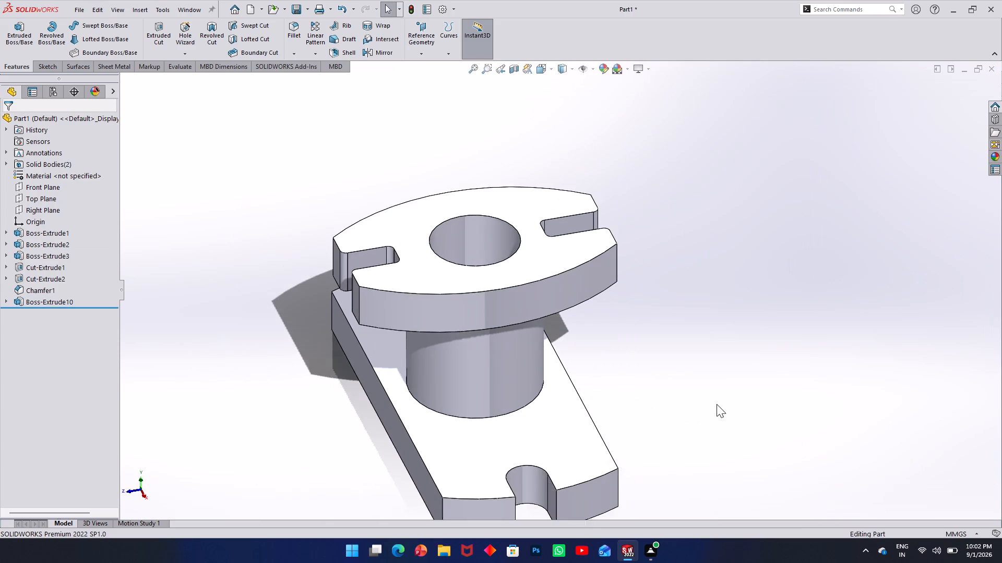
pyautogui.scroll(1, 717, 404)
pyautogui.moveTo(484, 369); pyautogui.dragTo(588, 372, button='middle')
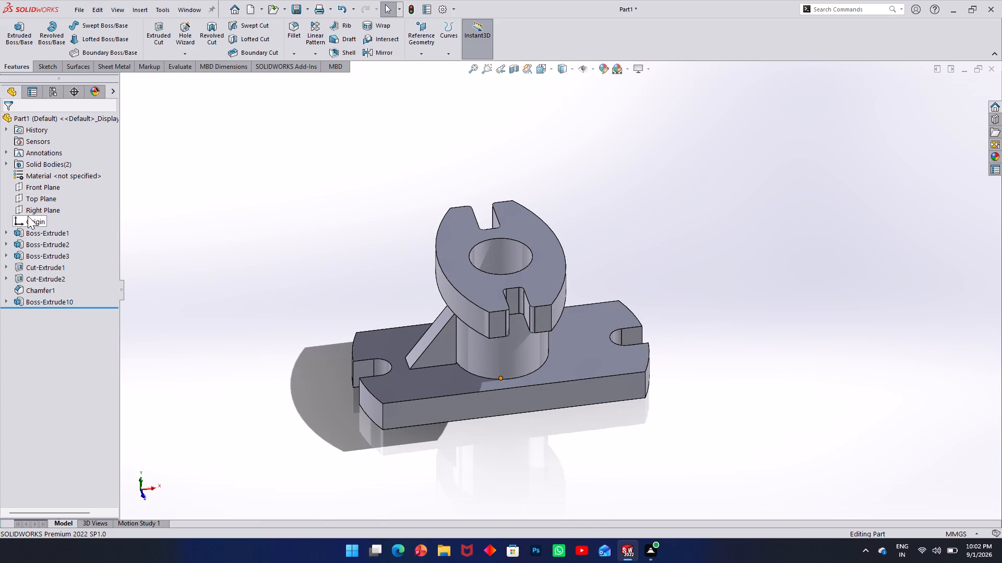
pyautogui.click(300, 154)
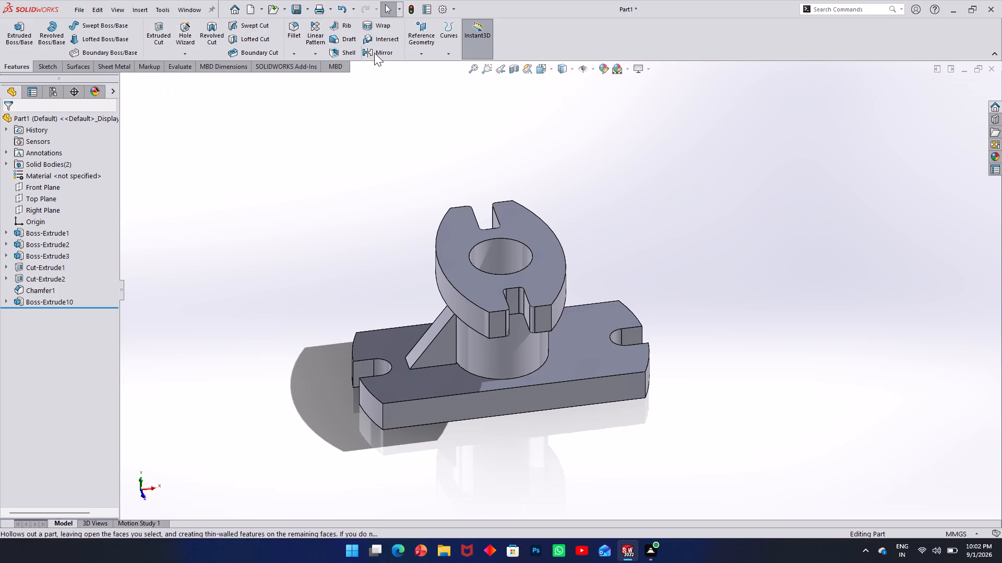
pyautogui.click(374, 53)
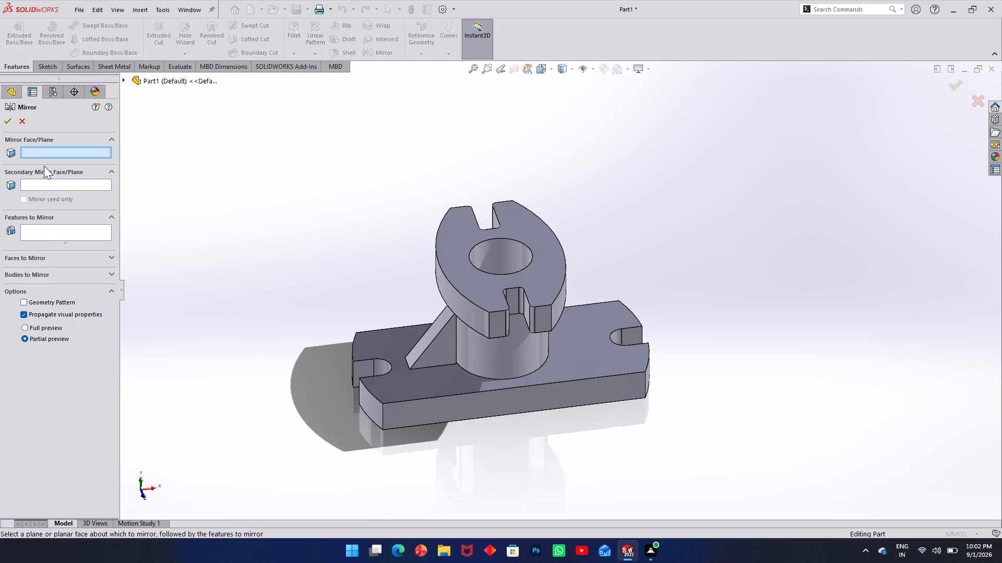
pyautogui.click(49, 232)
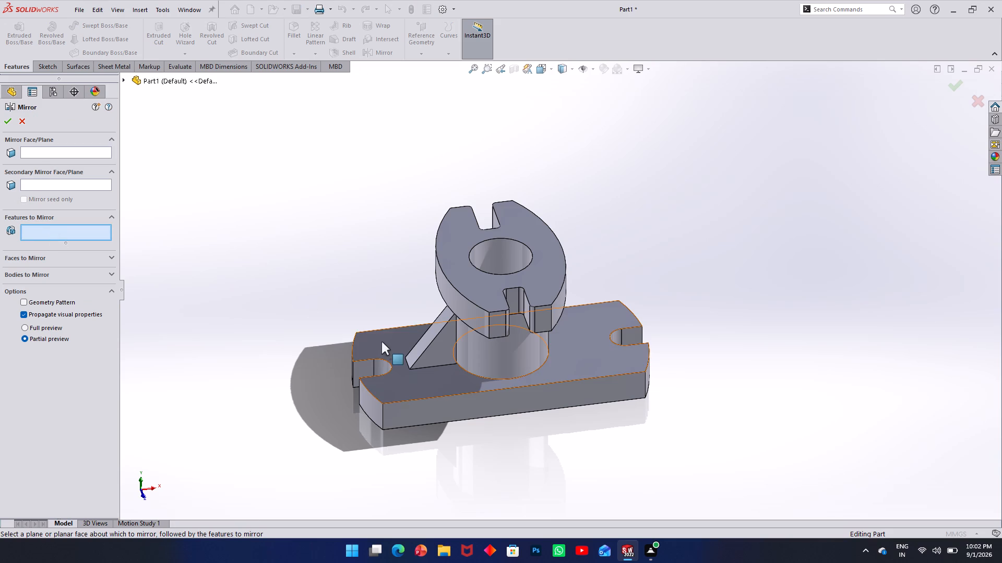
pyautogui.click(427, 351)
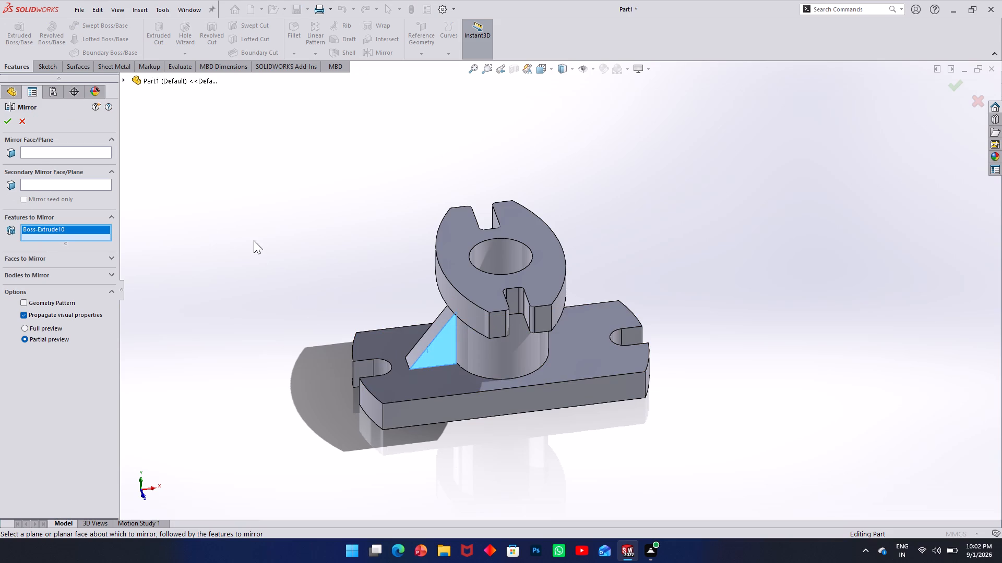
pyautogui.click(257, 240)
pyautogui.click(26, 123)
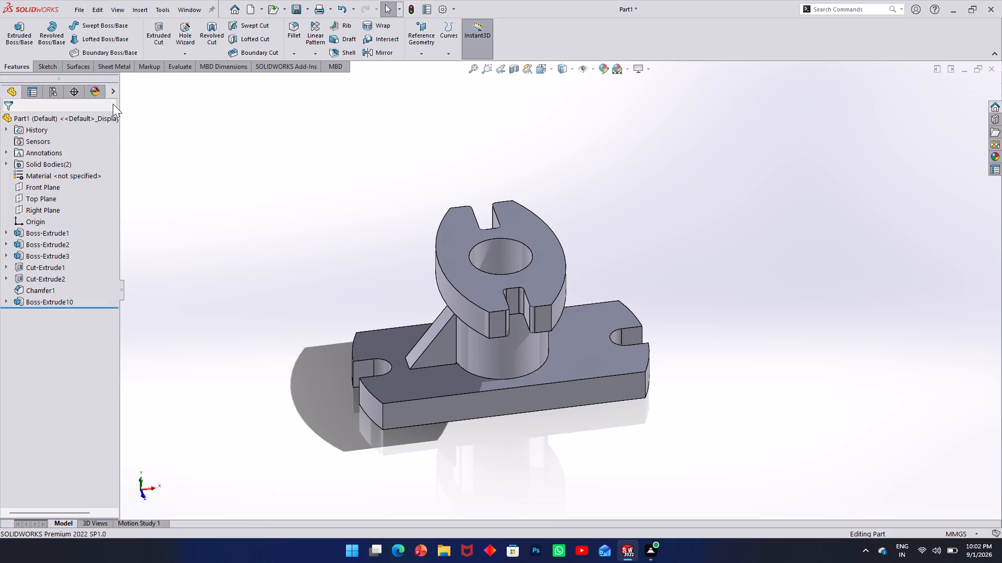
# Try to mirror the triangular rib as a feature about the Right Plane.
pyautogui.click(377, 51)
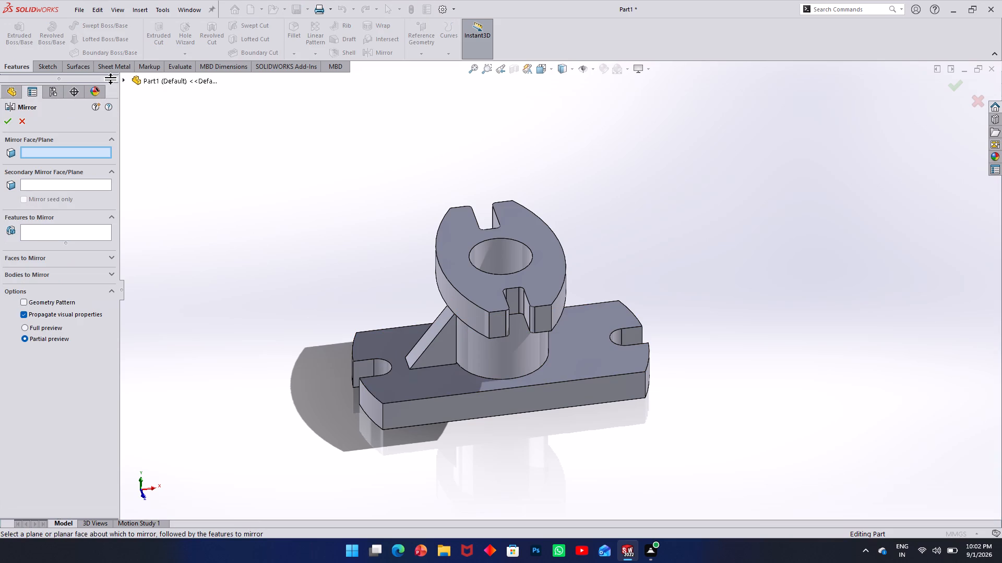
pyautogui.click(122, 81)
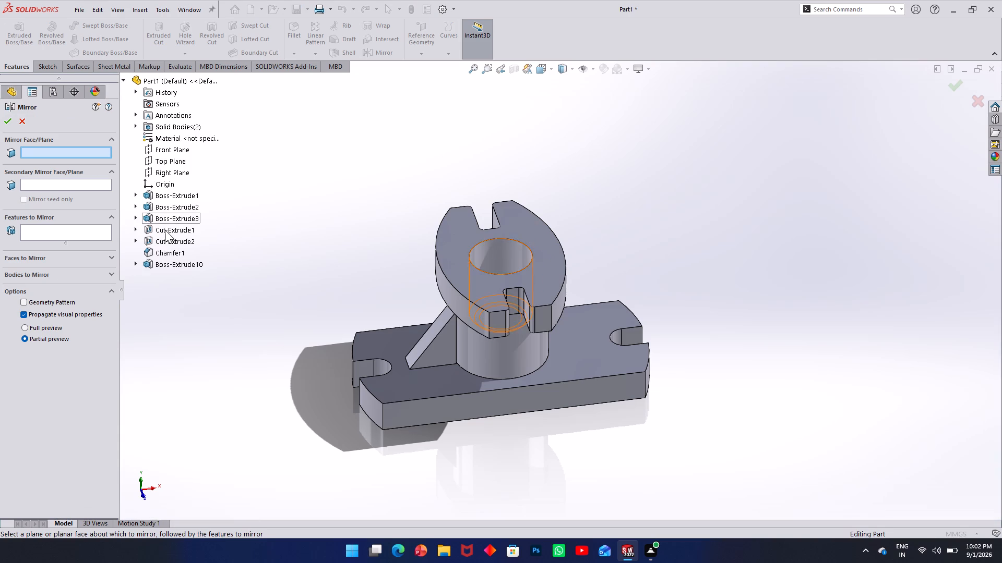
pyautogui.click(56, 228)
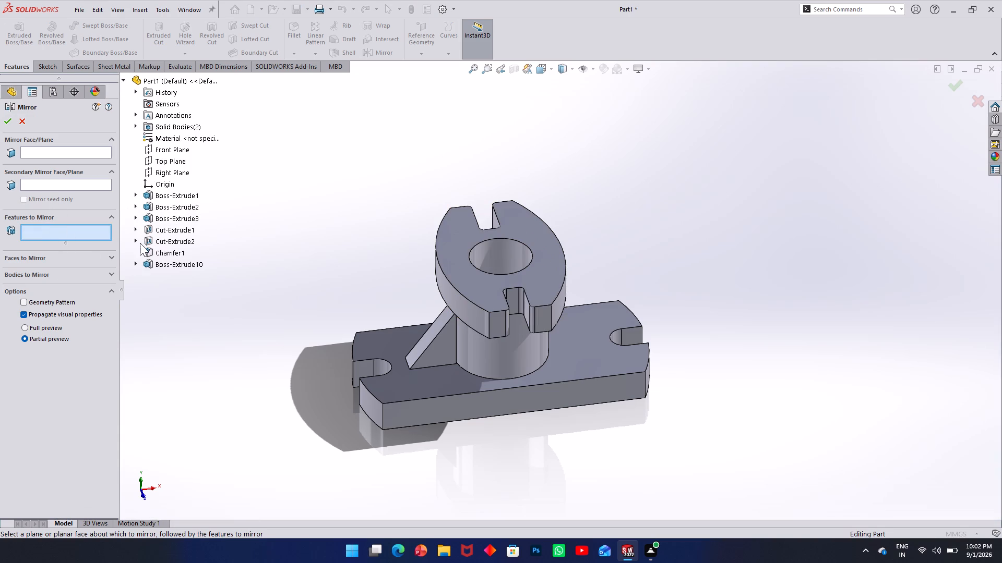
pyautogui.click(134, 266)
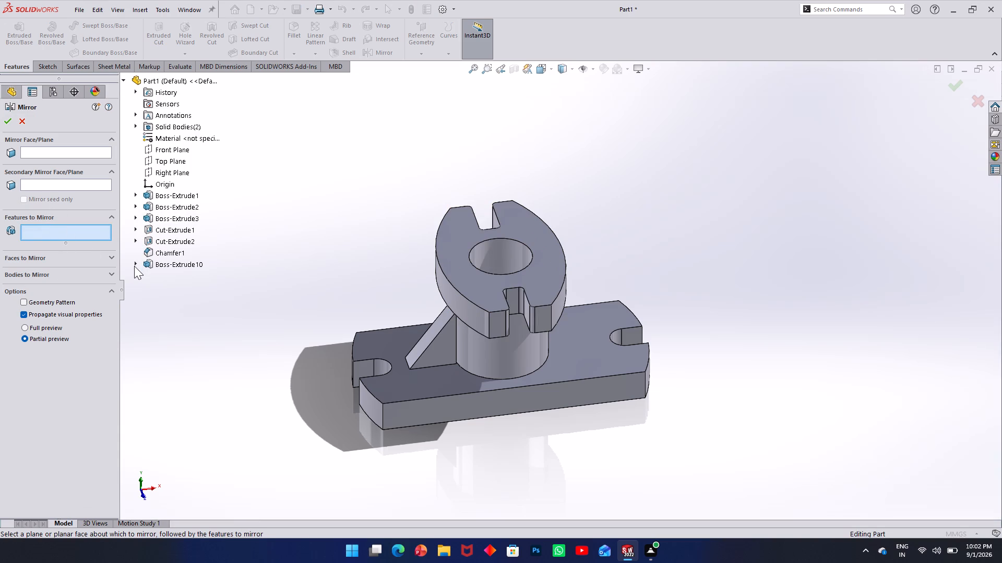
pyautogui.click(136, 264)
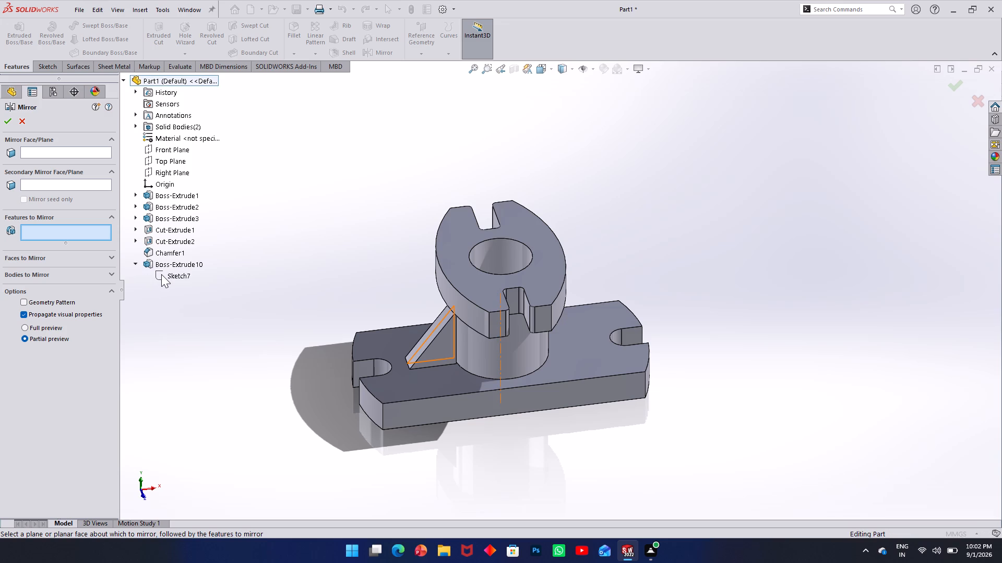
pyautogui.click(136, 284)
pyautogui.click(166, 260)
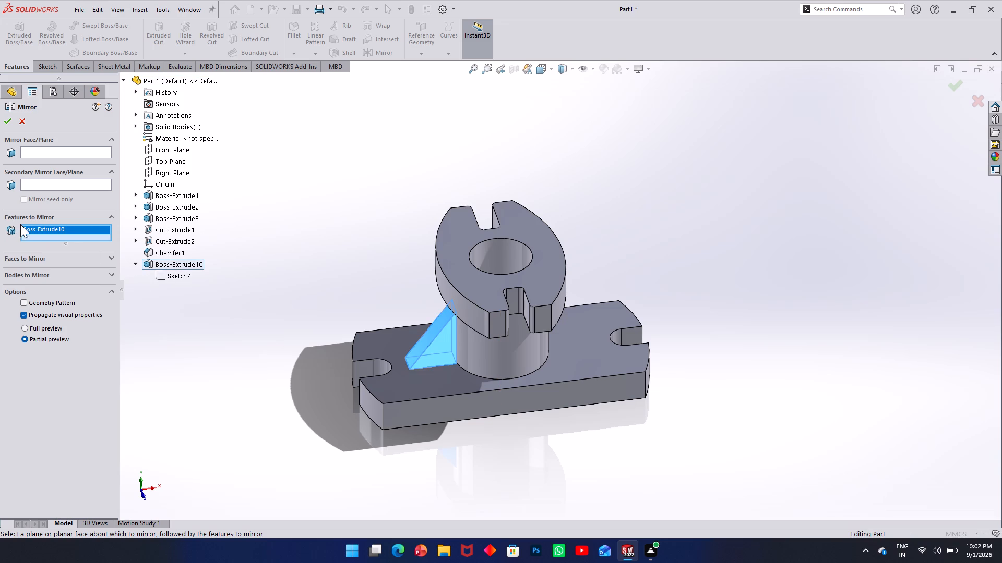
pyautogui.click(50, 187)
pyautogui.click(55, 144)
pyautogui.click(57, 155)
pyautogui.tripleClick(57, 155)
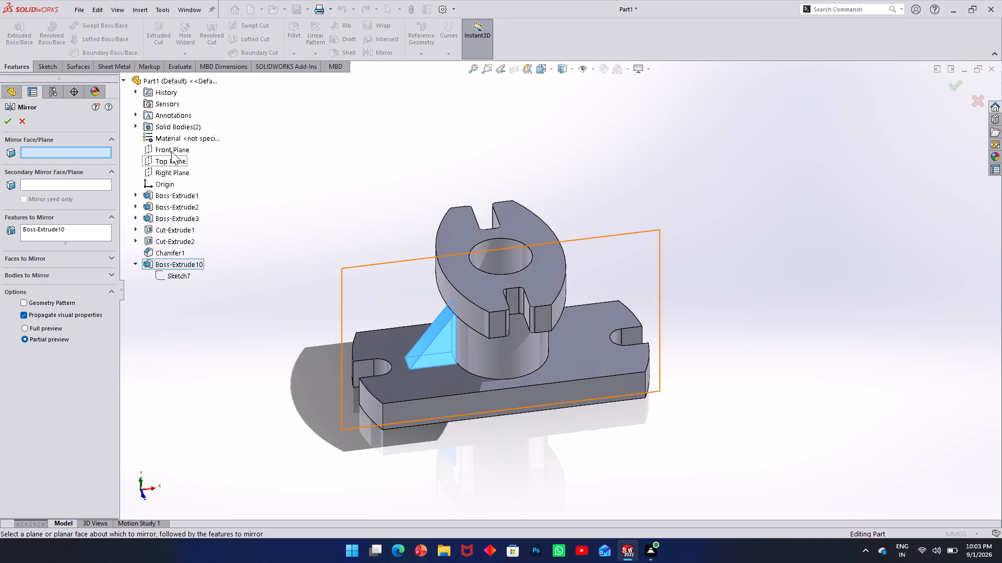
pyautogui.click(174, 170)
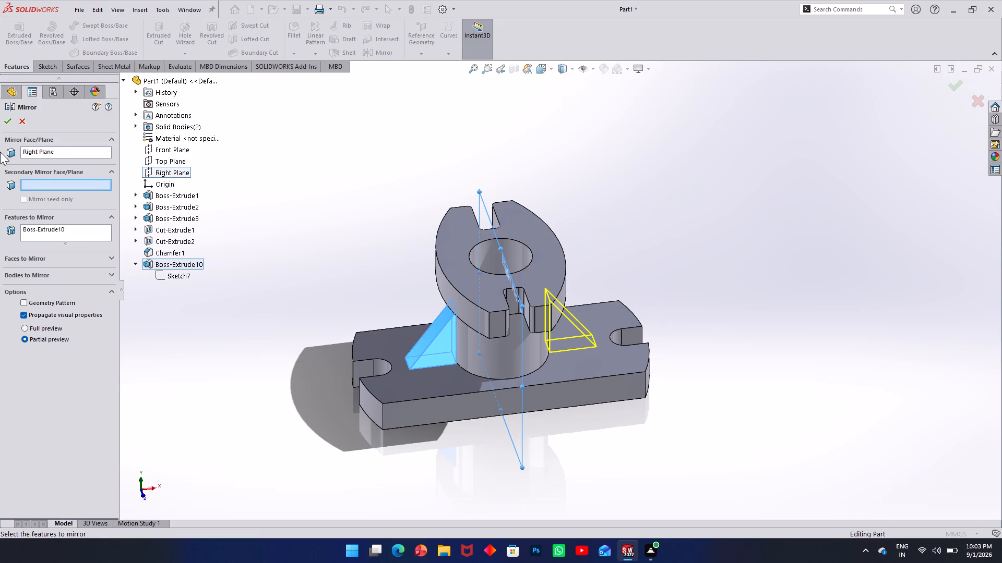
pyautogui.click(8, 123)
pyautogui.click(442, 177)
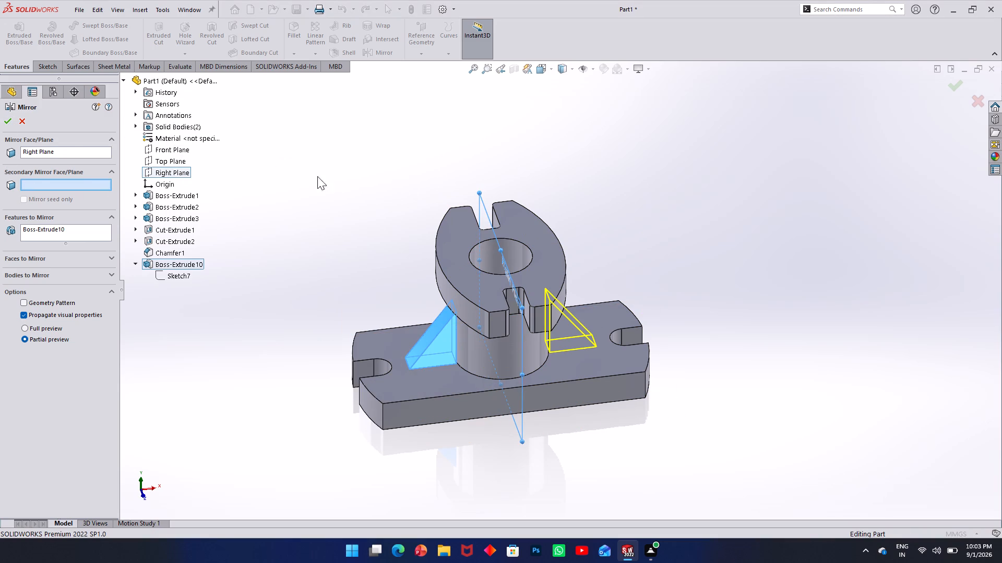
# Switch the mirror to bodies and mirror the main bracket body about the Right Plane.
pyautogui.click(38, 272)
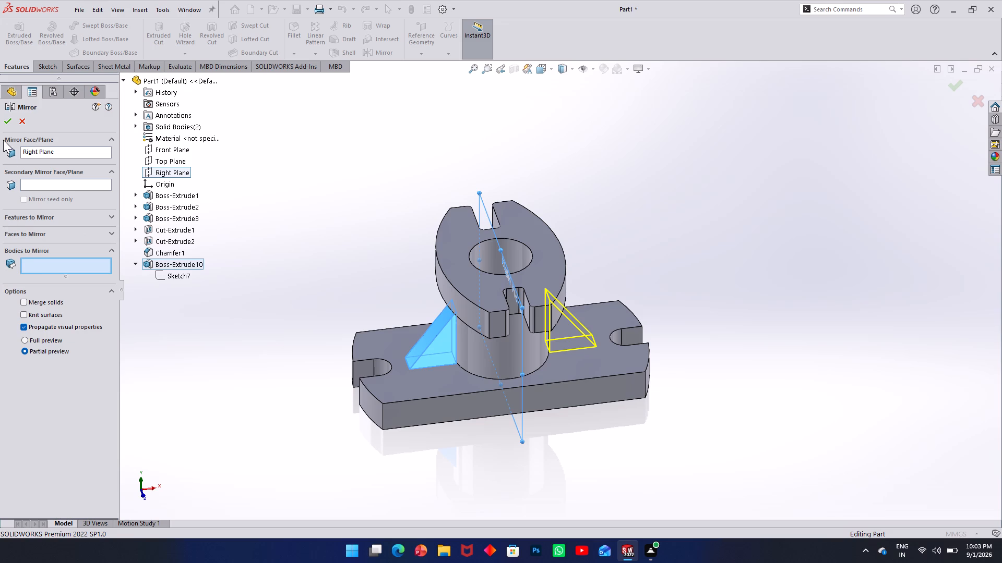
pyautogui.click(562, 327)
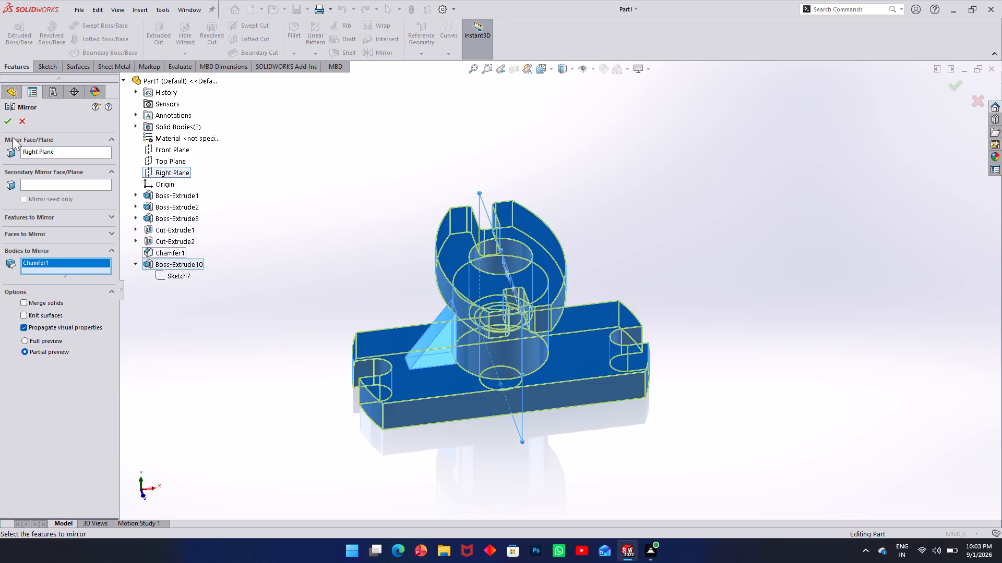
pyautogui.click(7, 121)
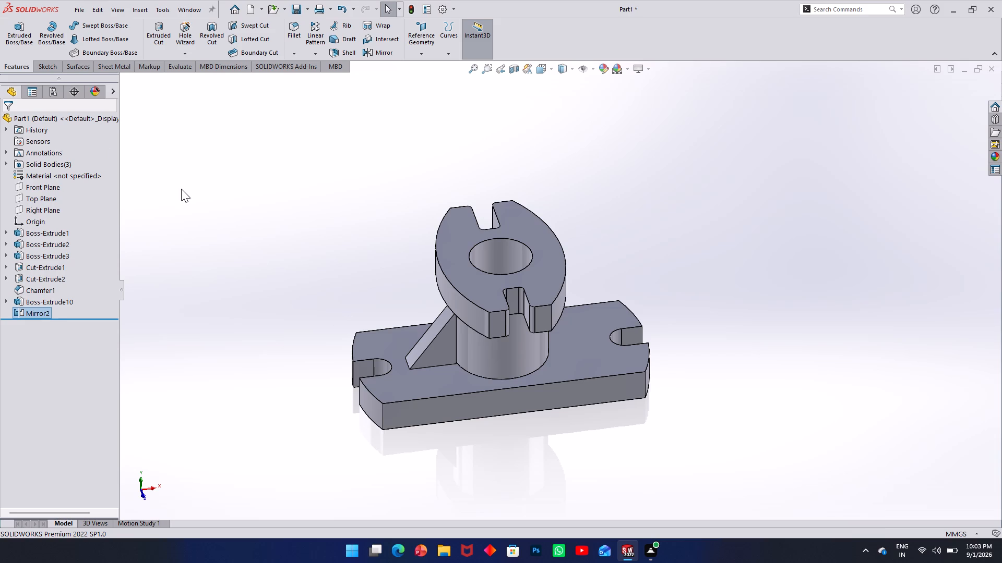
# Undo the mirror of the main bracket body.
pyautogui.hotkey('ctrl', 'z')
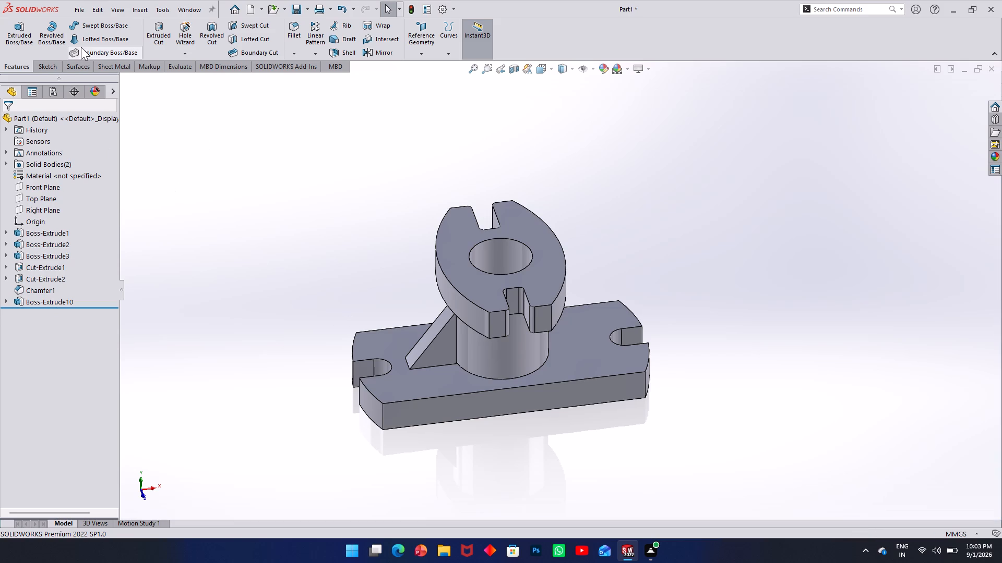
# Mirror the triangular rib as a solid body about the Right Plane to the opposite side of the cylinder.
pyautogui.click(390, 53)
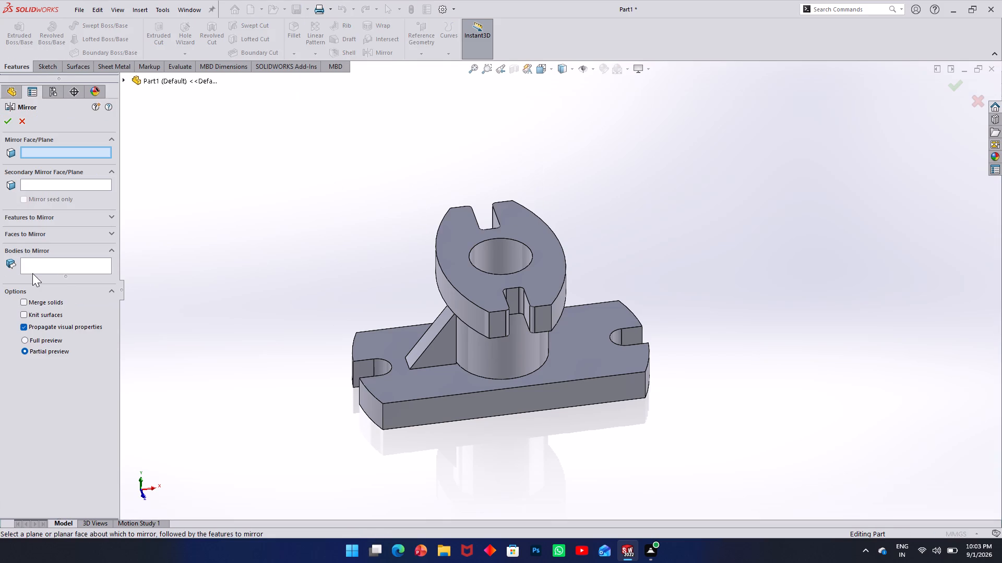
pyautogui.click(37, 264)
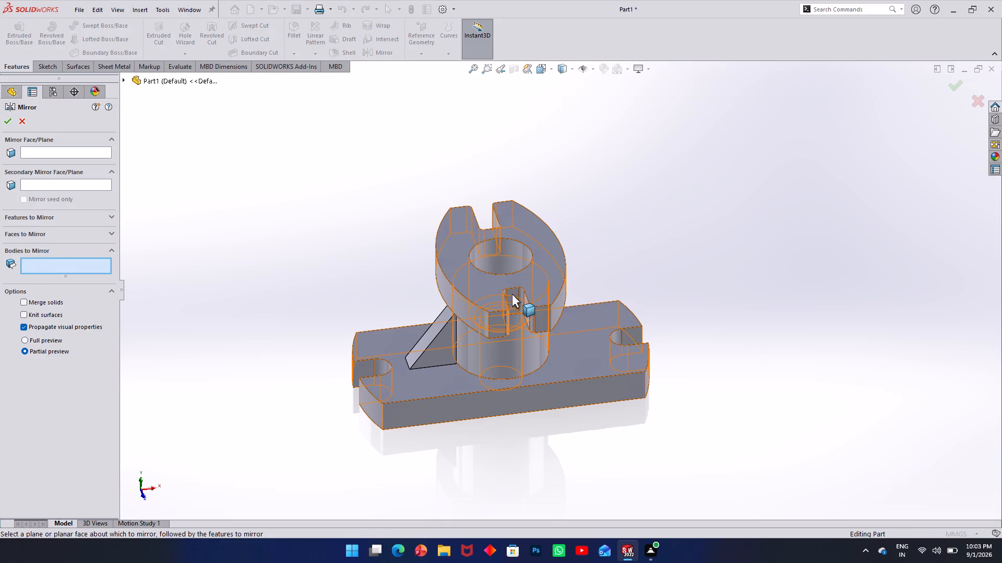
pyautogui.click(430, 338)
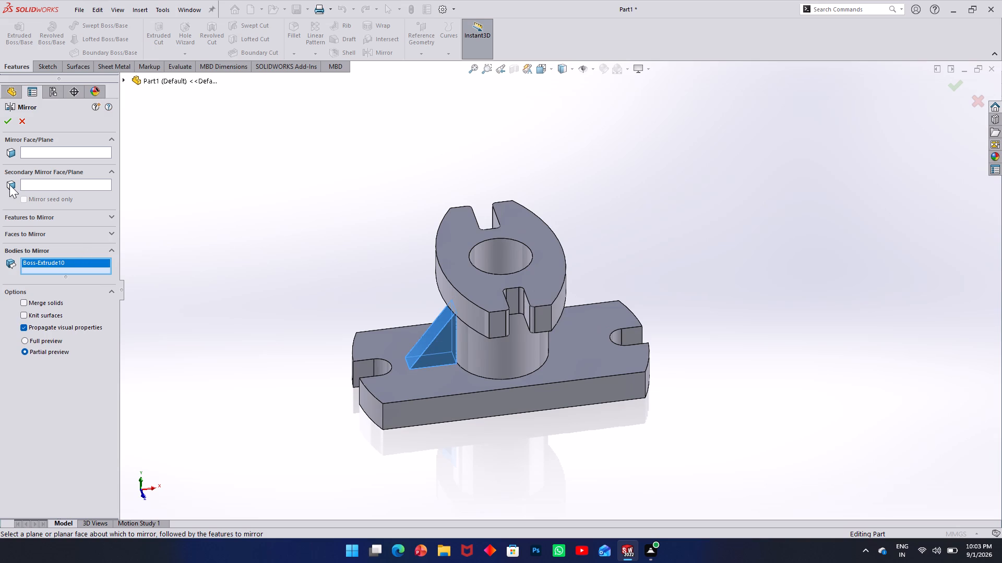
pyautogui.click(54, 145)
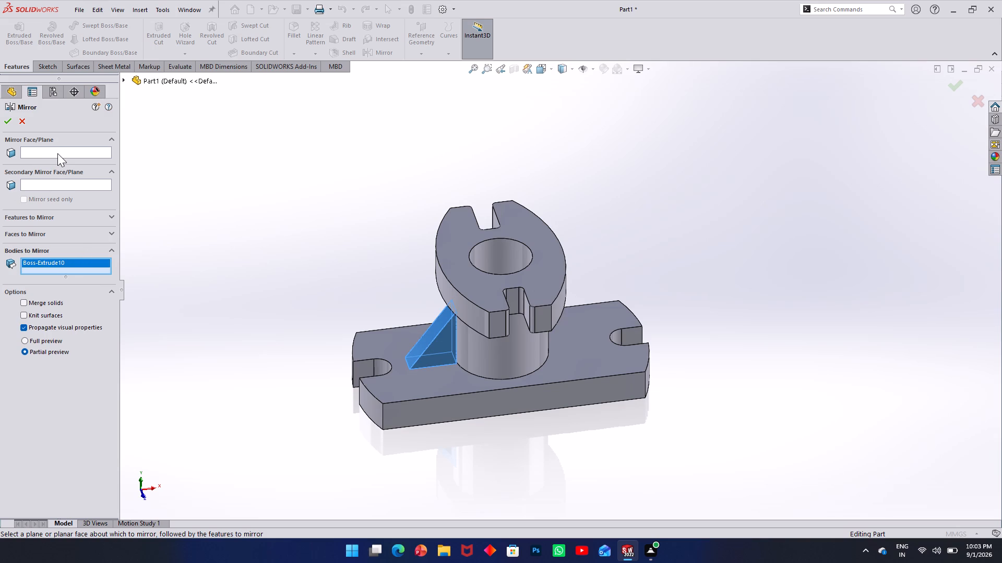
pyautogui.click(57, 153)
pyautogui.click(125, 78)
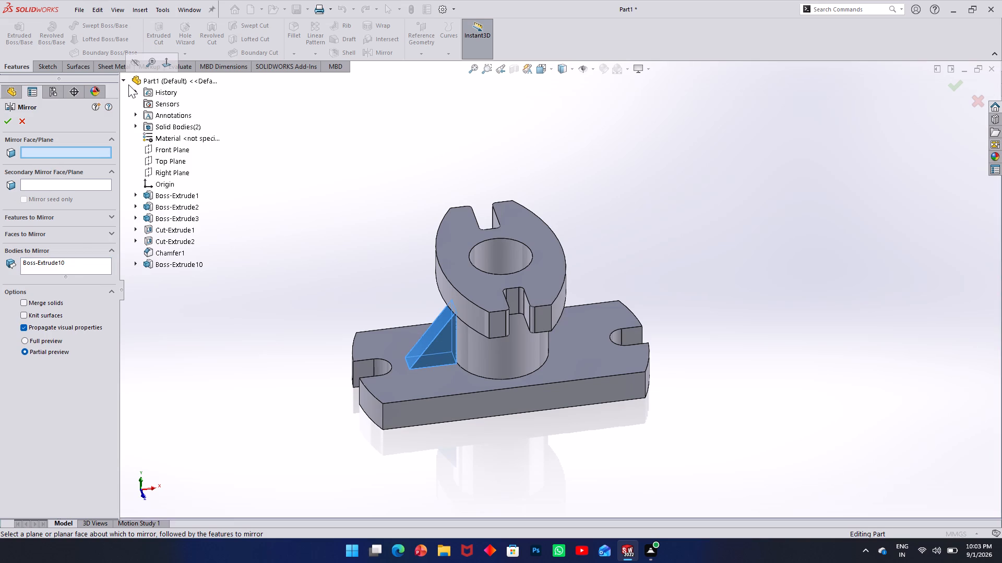
pyautogui.click(173, 167)
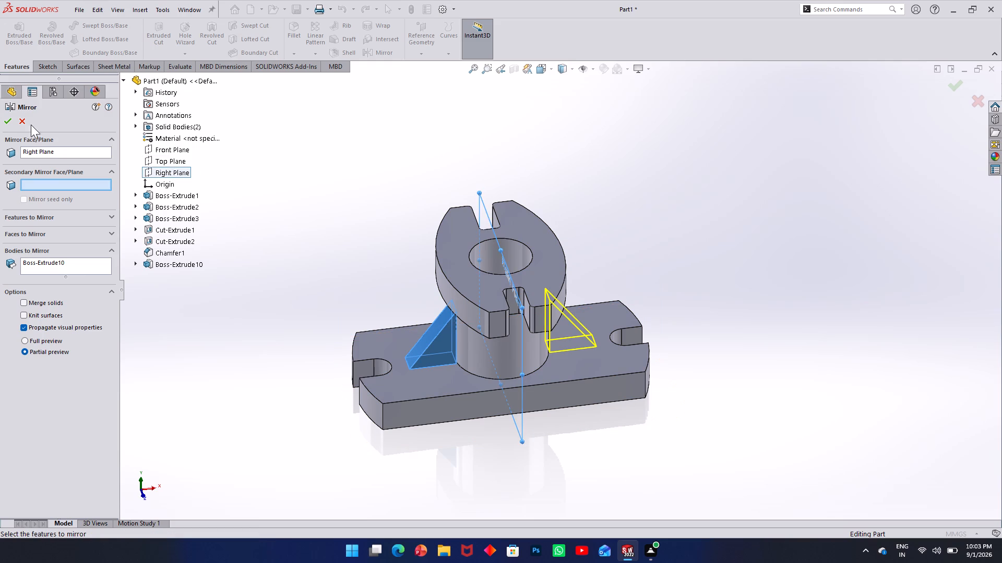
pyautogui.click(5, 120)
pyautogui.click(218, 176)
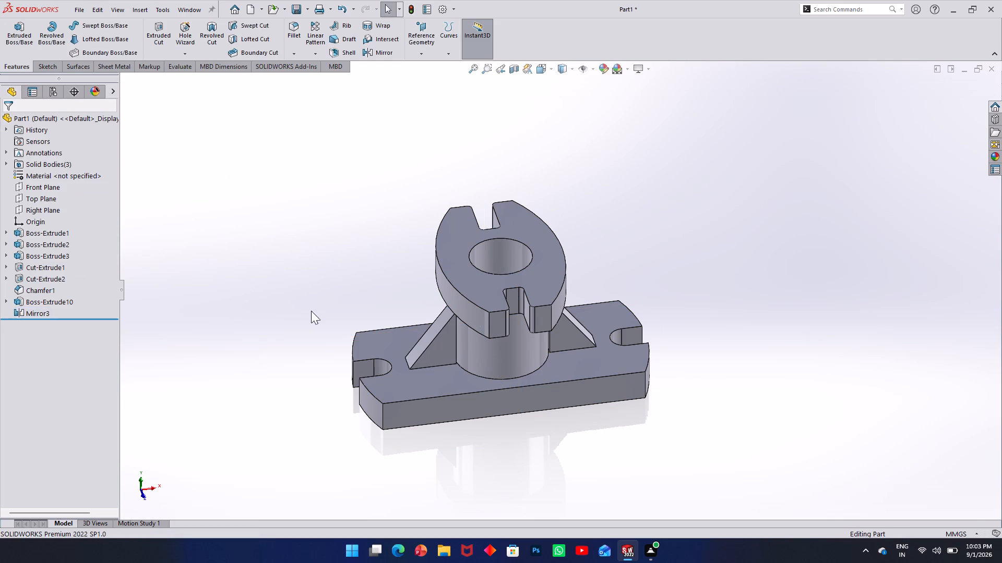
# Examine the bracket and both support ribs from the side, underneath and above.
pyautogui.moveTo(573, 292); pyautogui.dragTo(512, 192, button='middle')
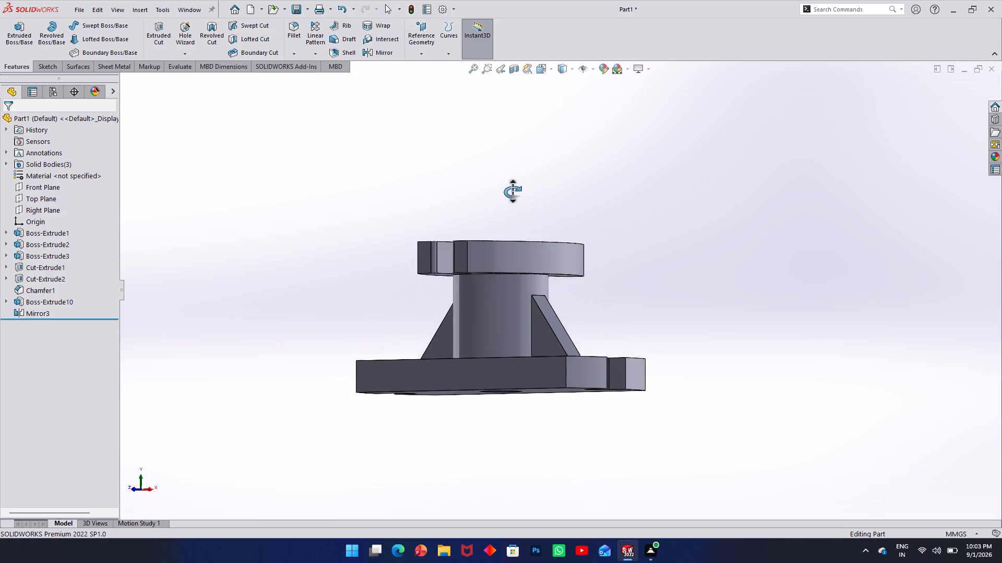
pyautogui.moveTo(512, 192); pyautogui.dragTo(516, 187, button='middle')
pyautogui.scroll(-3, 649, 325)
pyautogui.moveTo(459, 338); pyautogui.dragTo(476, 146, button='middle')
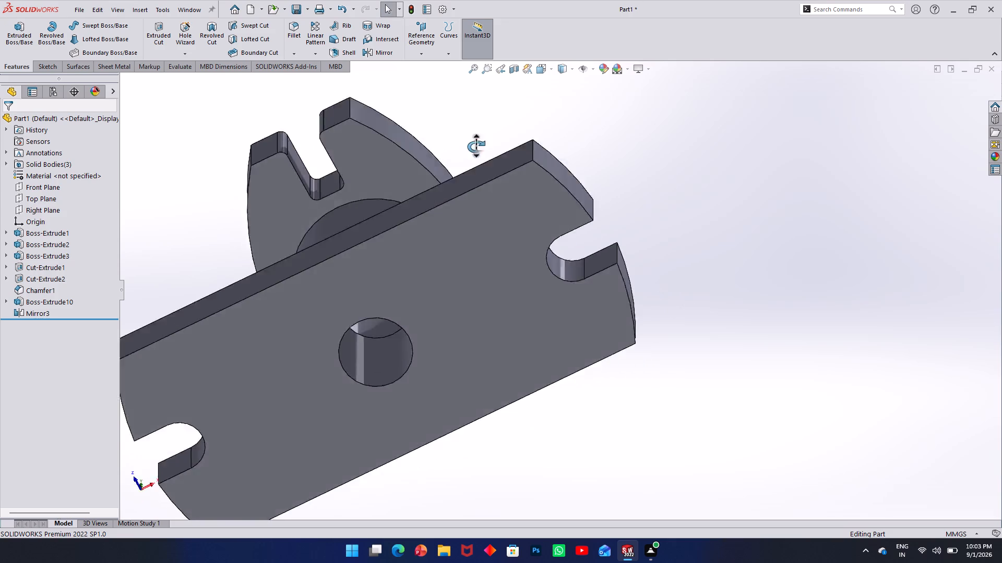
pyautogui.moveTo(476, 146); pyautogui.dragTo(545, 488, button='middle')
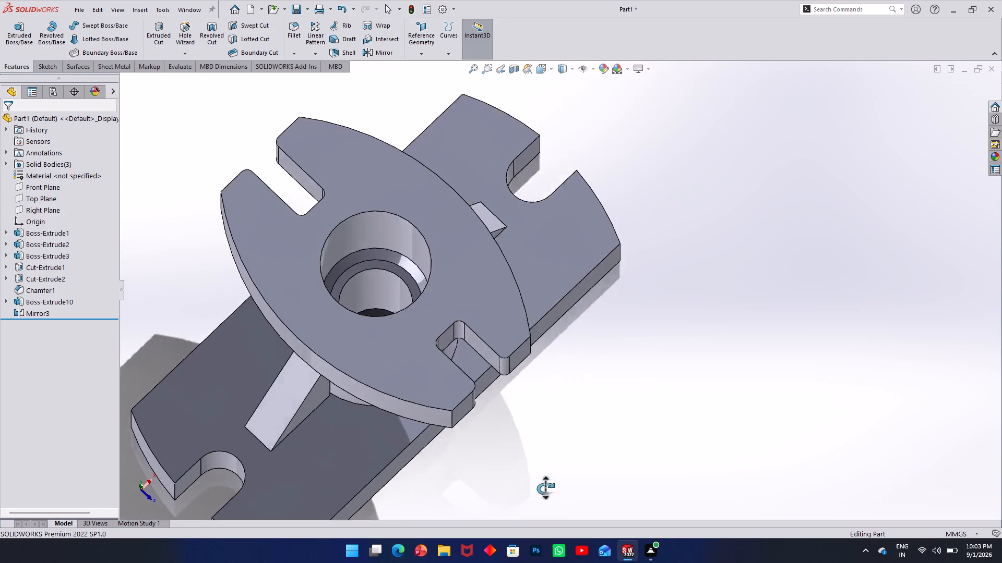
pyautogui.moveTo(545, 488); pyautogui.dragTo(447, 318, button='middle')
pyautogui.scroll(1, 404, 374)
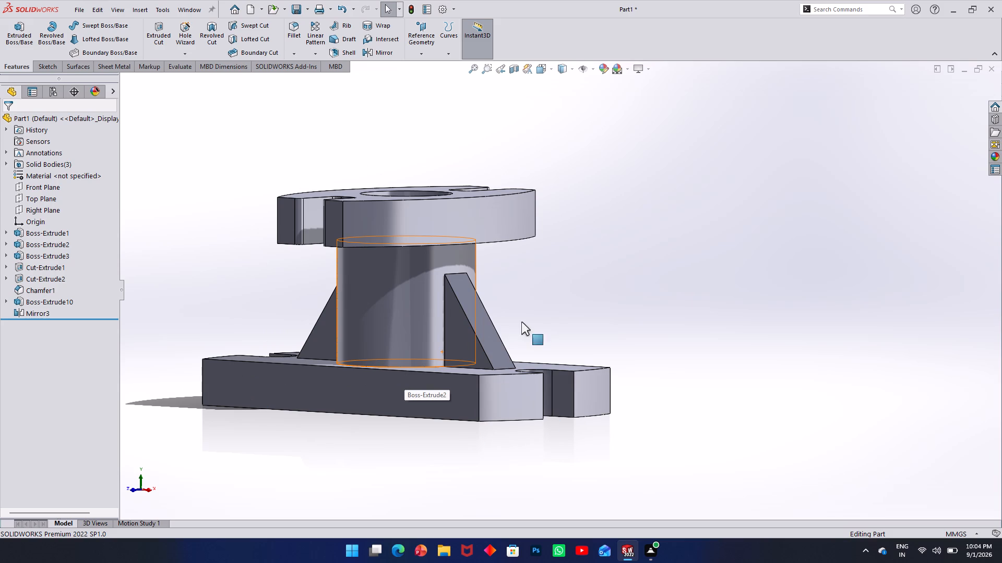
pyautogui.moveTo(508, 251); pyautogui.dragTo(570, 426, button='middle')
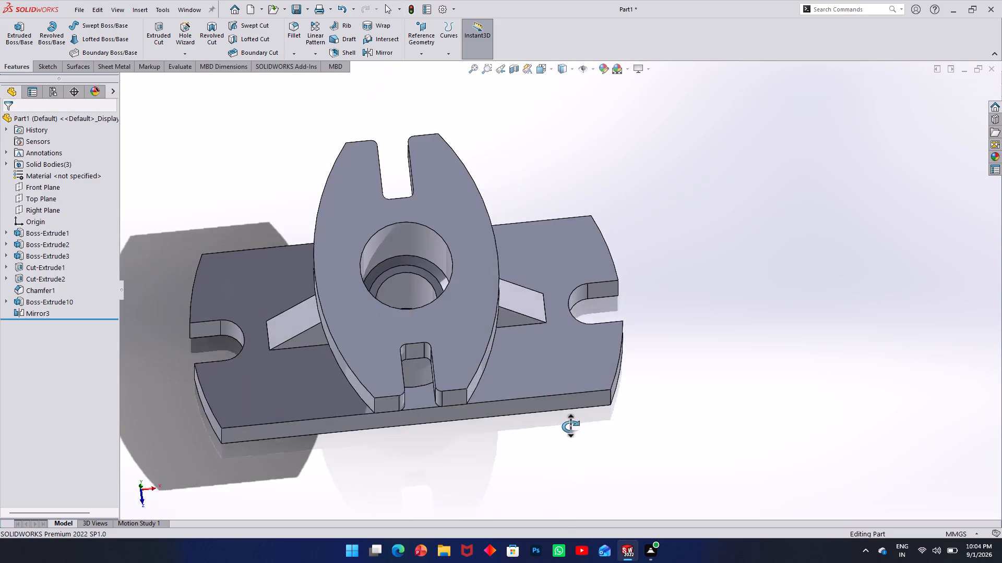
pyautogui.moveTo(570, 426); pyautogui.dragTo(571, 337, button='middle')
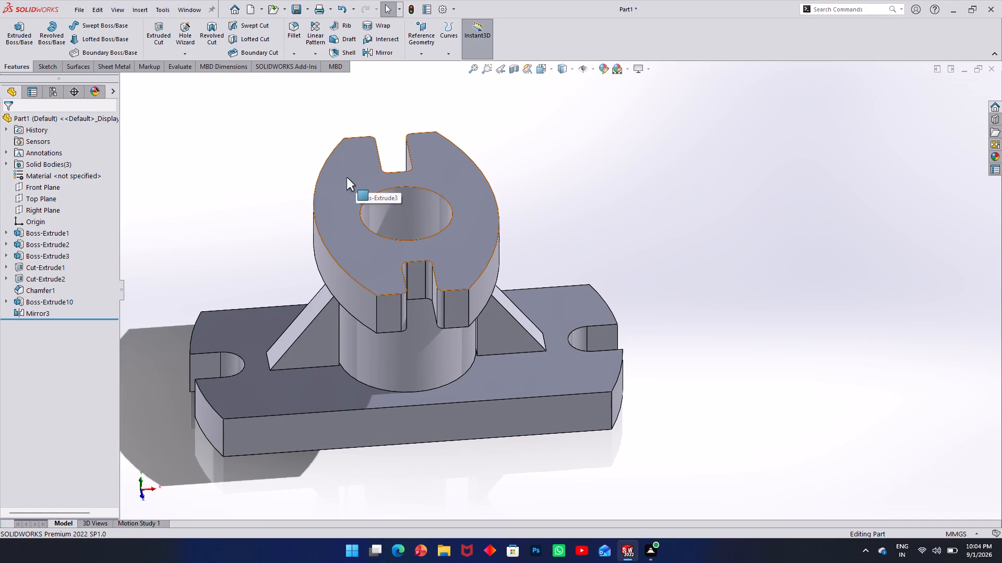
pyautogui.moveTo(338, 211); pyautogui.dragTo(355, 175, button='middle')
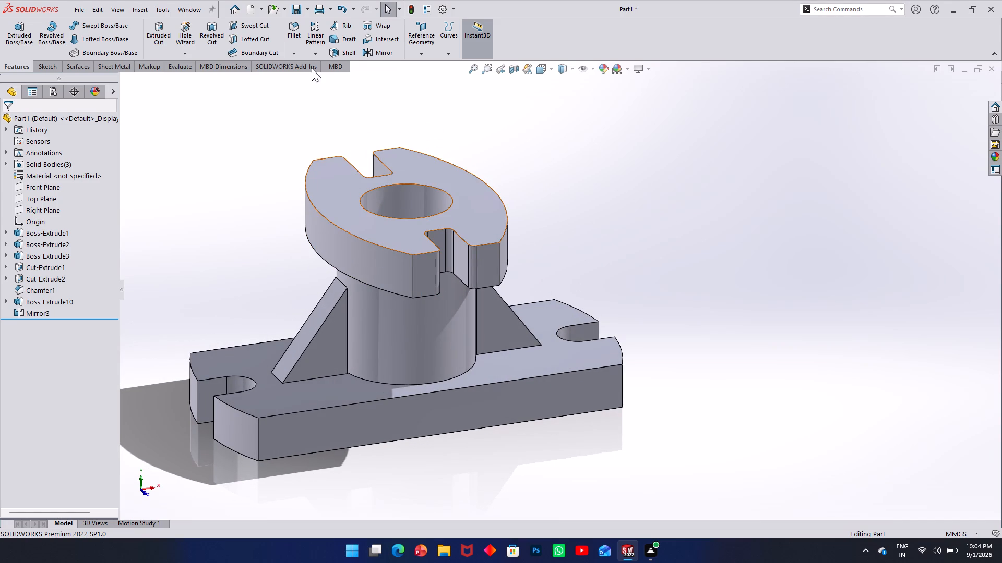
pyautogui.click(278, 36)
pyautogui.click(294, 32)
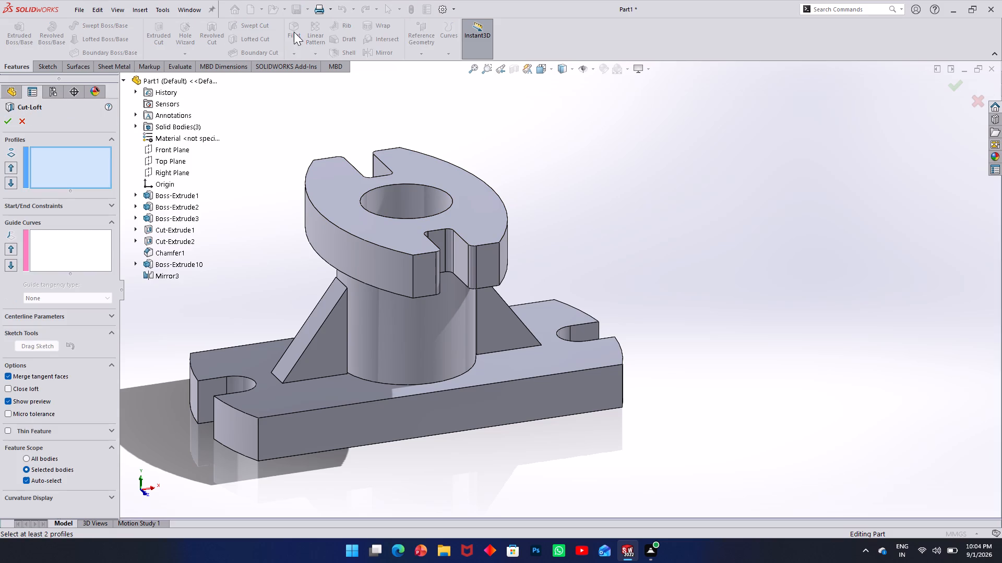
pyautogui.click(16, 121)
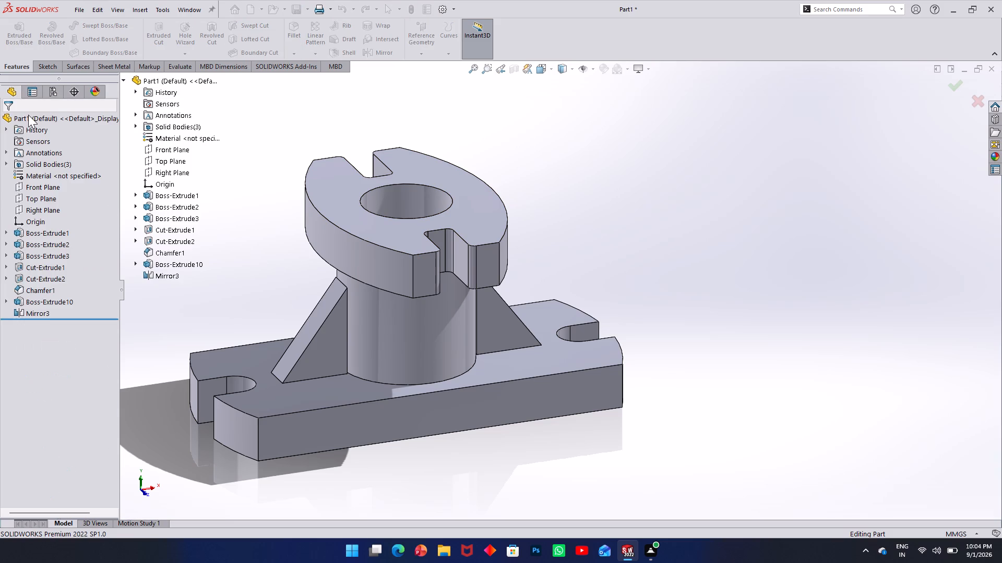
# Fillet the four vertical outer corner edges of the slotted top flange with a 5 mm radius.
pyautogui.click(301, 35)
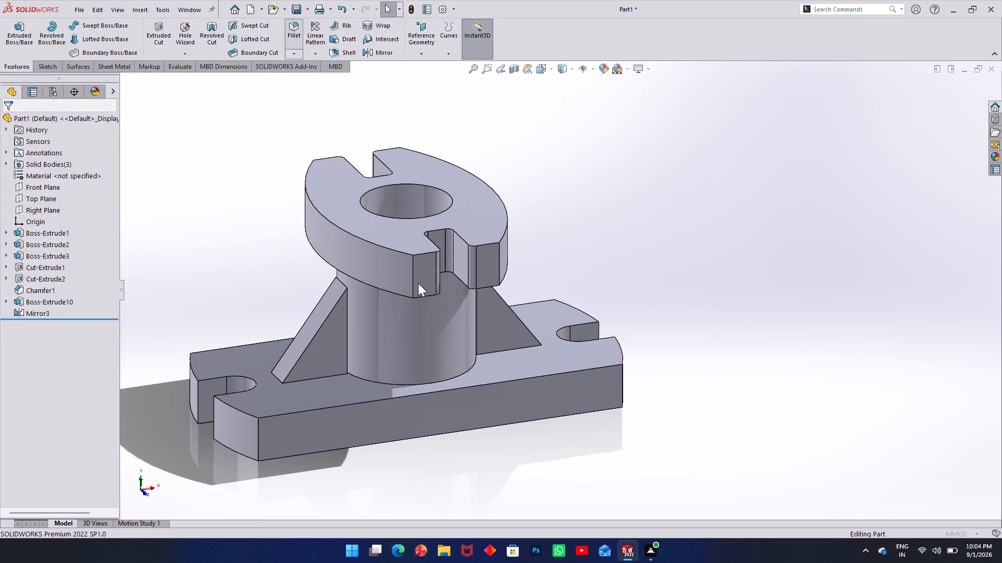
pyautogui.click(412, 279)
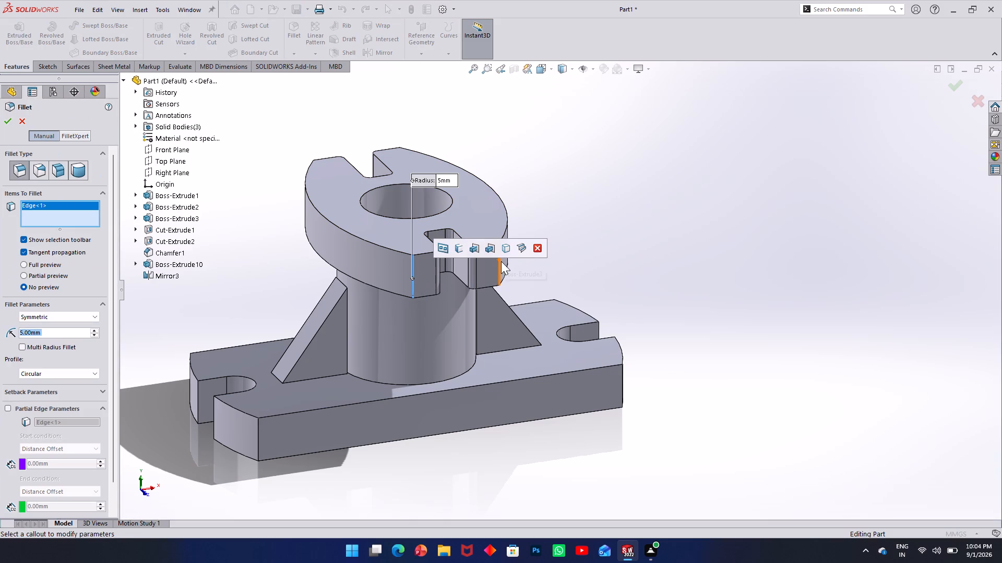
pyautogui.click(501, 262)
pyautogui.moveTo(305, 162); pyautogui.dragTo(373, 247, button='middle')
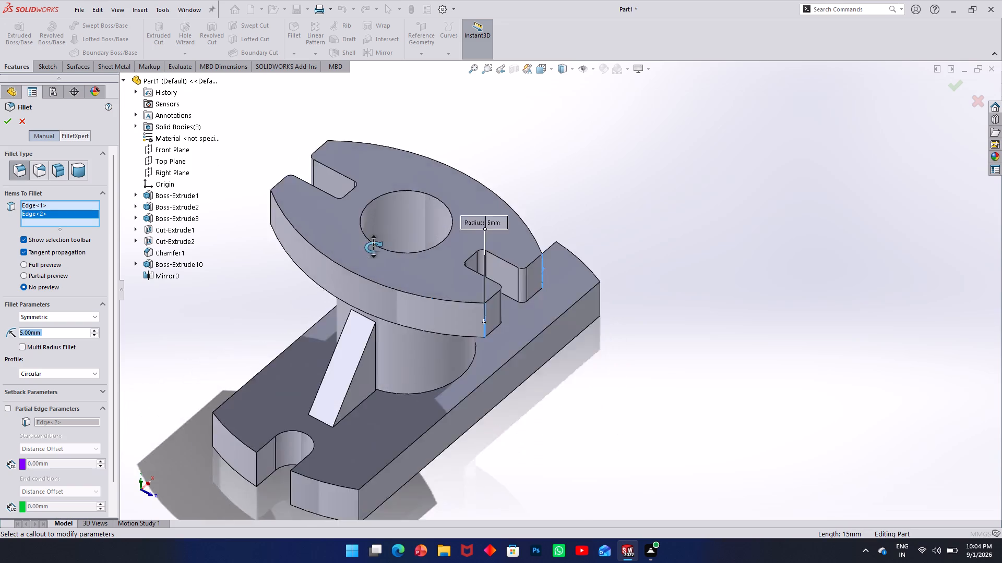
pyautogui.moveTo(373, 247); pyautogui.dragTo(466, 181, button='middle')
pyautogui.click(387, 302)
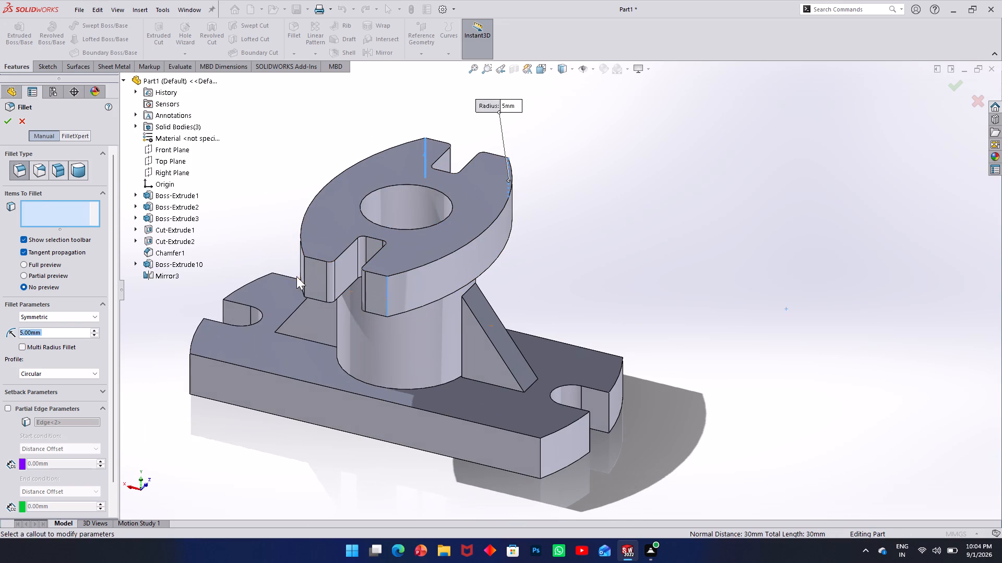
pyautogui.moveTo(298, 274); pyautogui.dragTo(363, 253, button='middle')
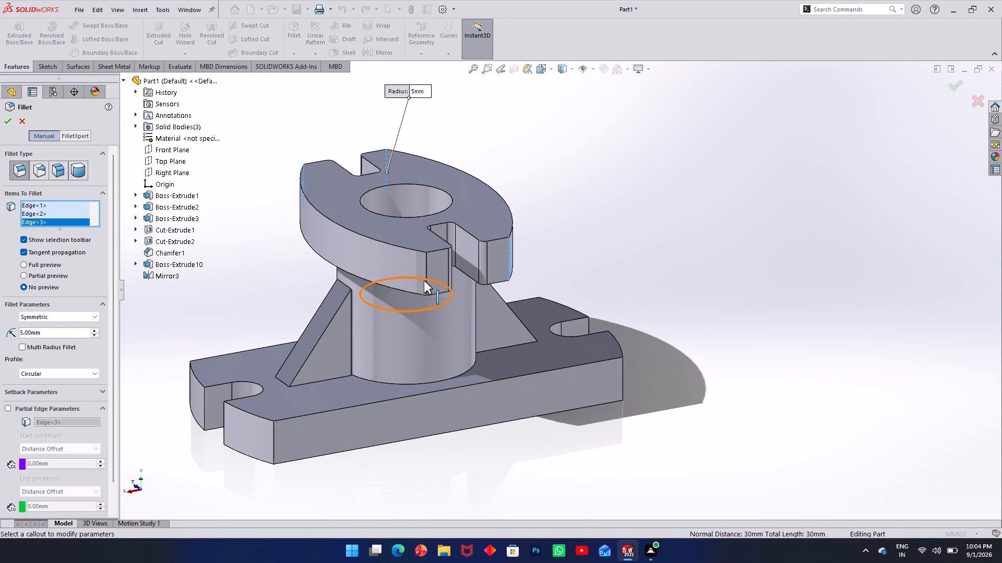
pyautogui.click(426, 277)
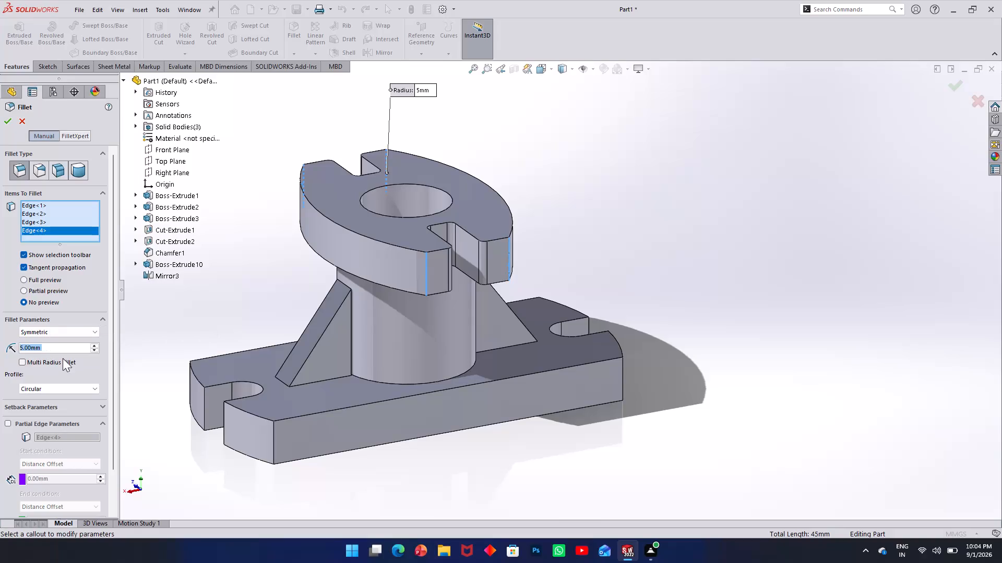
pyautogui.click(4, 120)
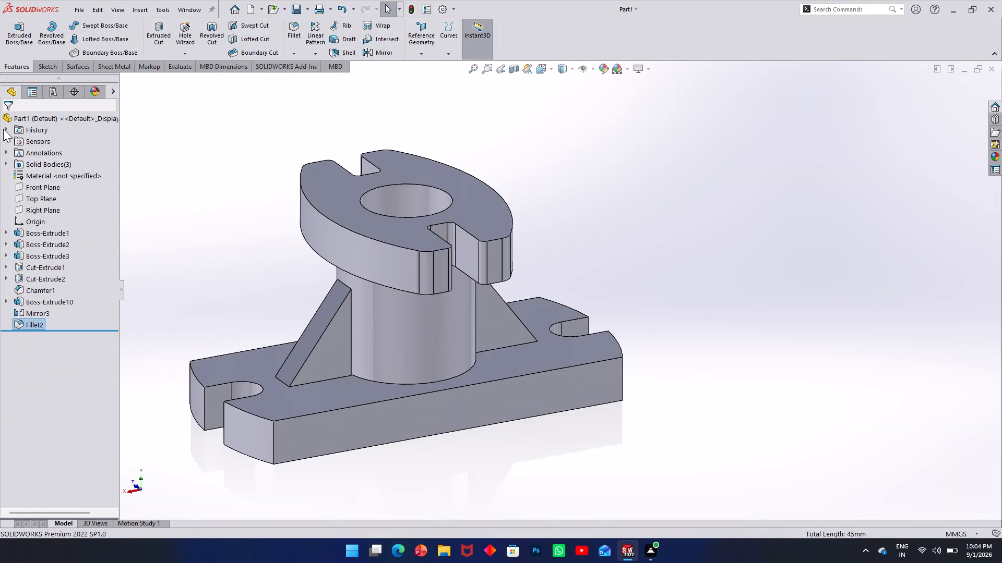
# Examine the bracket's filleted top flange, bore, slots and support ribs from several angles.
pyautogui.moveTo(304, 188); pyautogui.dragTo(365, 310, button='middle')
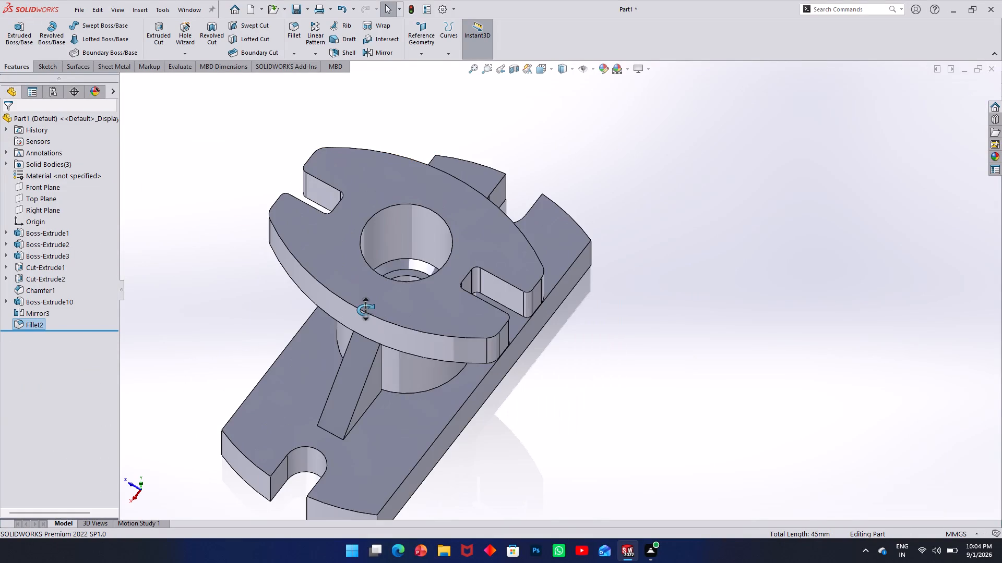
pyautogui.moveTo(365, 310); pyautogui.dragTo(485, 179, button='middle')
pyautogui.moveTo(311, 210); pyautogui.dragTo(333, 373, button='middle')
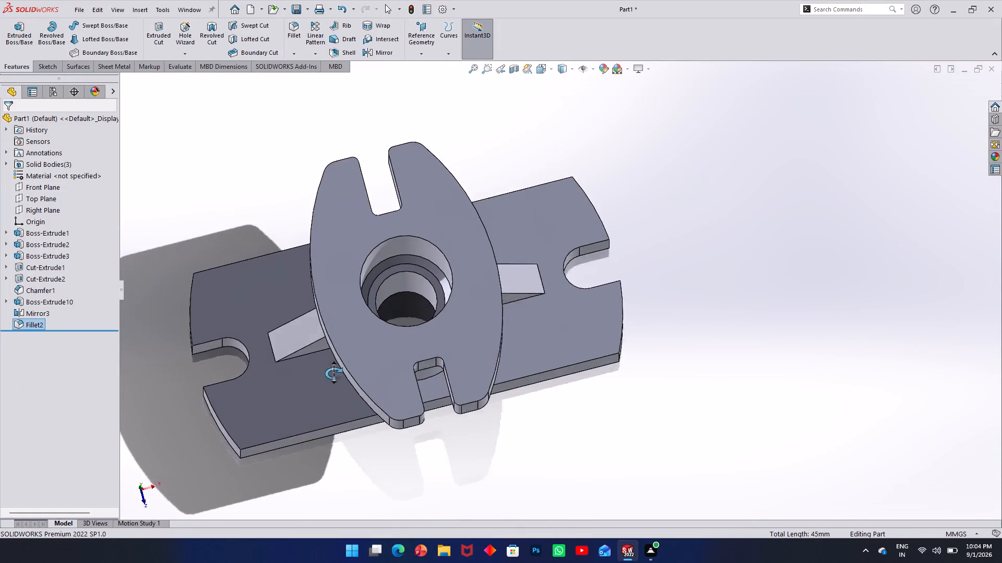
pyautogui.moveTo(333, 373); pyautogui.dragTo(313, 293, button='middle')
pyautogui.scroll(1, 319, 296)
pyautogui.moveTo(323, 294); pyautogui.dragTo(391, 243, button='middle')
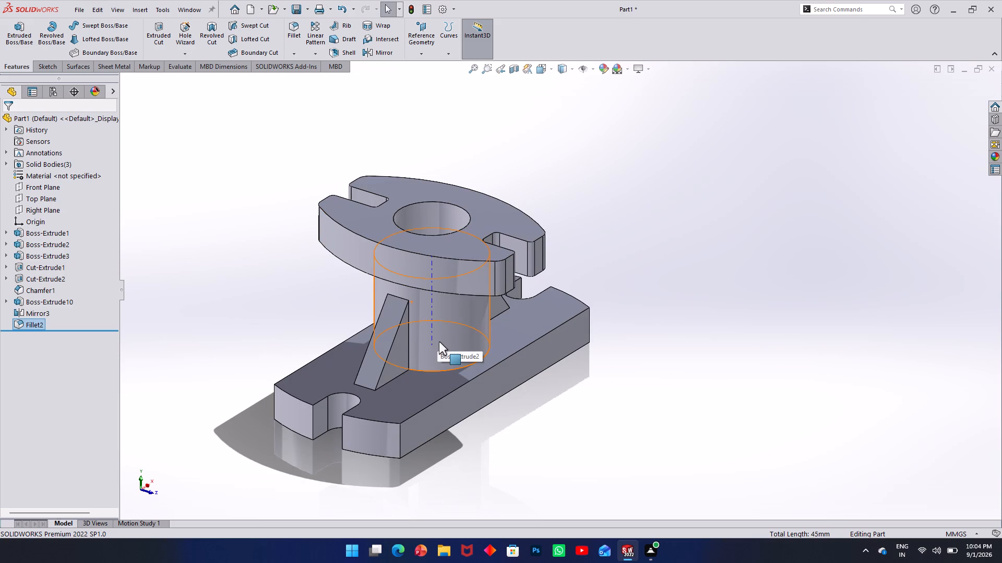
pyautogui.scroll(-2, 439, 341)
pyautogui.click(617, 457)
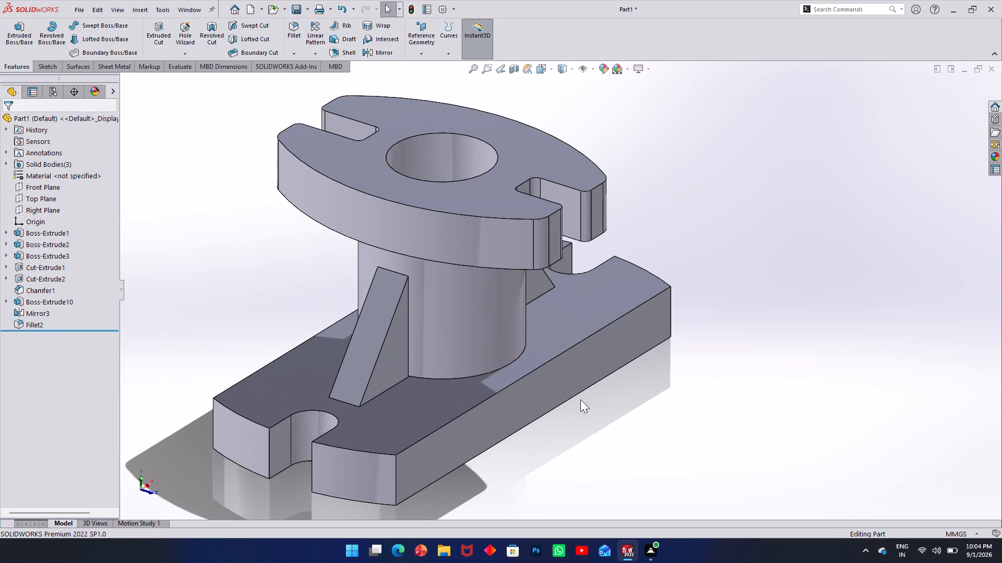
pyautogui.moveTo(503, 276); pyautogui.dragTo(222, 339, button='middle')
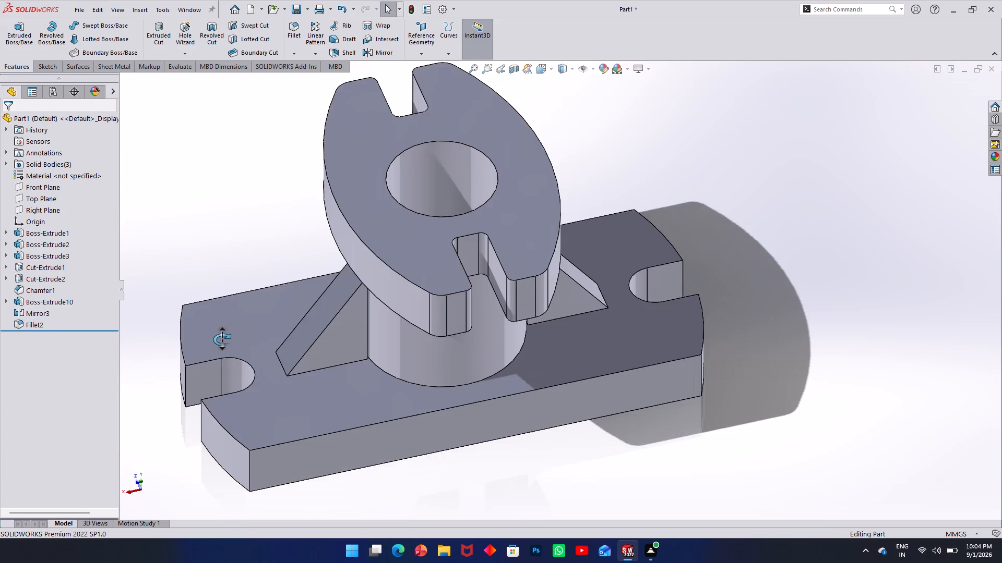
pyautogui.moveTo(222, 339); pyautogui.dragTo(217, 322, button='middle')
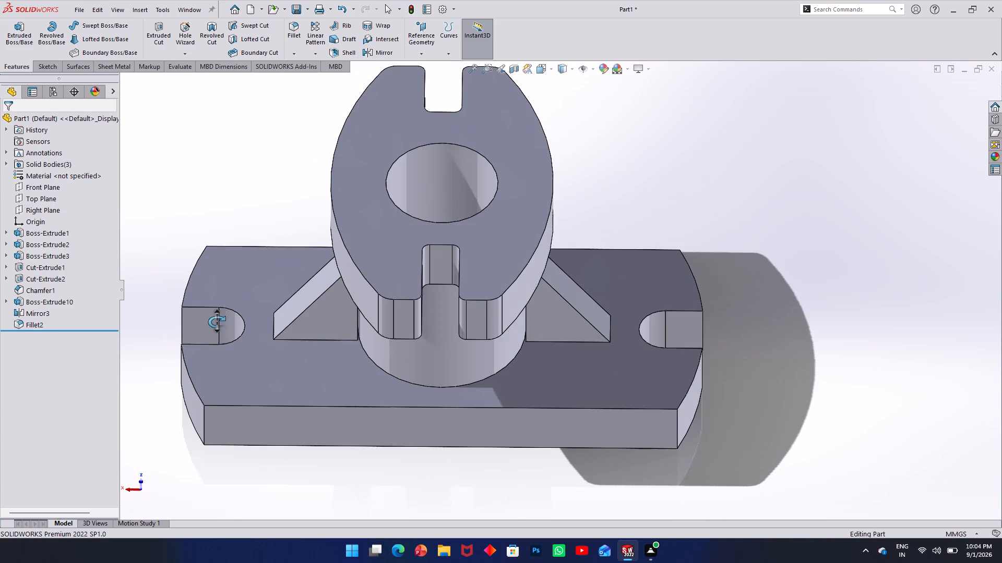
pyautogui.moveTo(217, 322); pyautogui.dragTo(217, 316, button='middle')
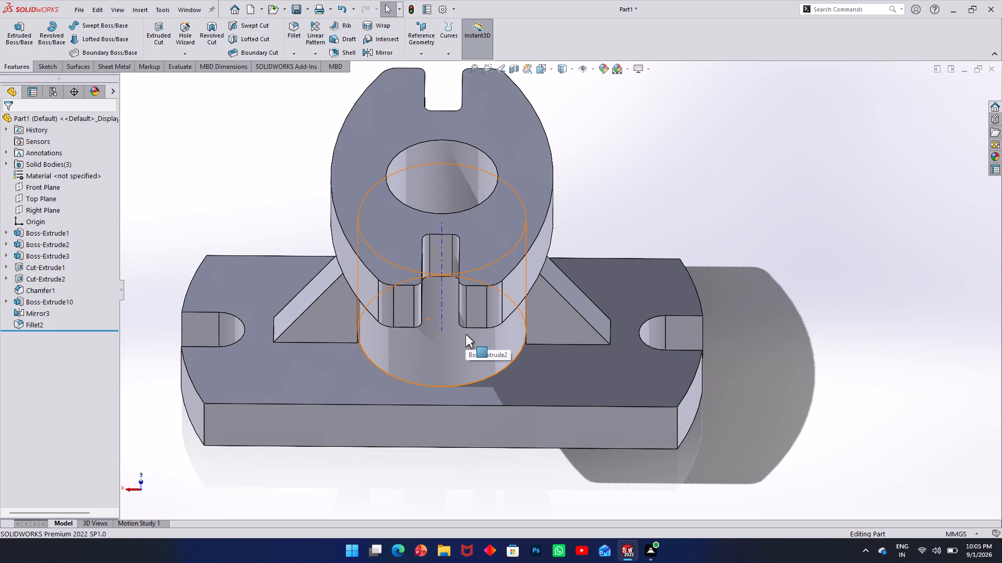
pyautogui.moveTo(463, 161); pyautogui.dragTo(456, 221, button='middle')
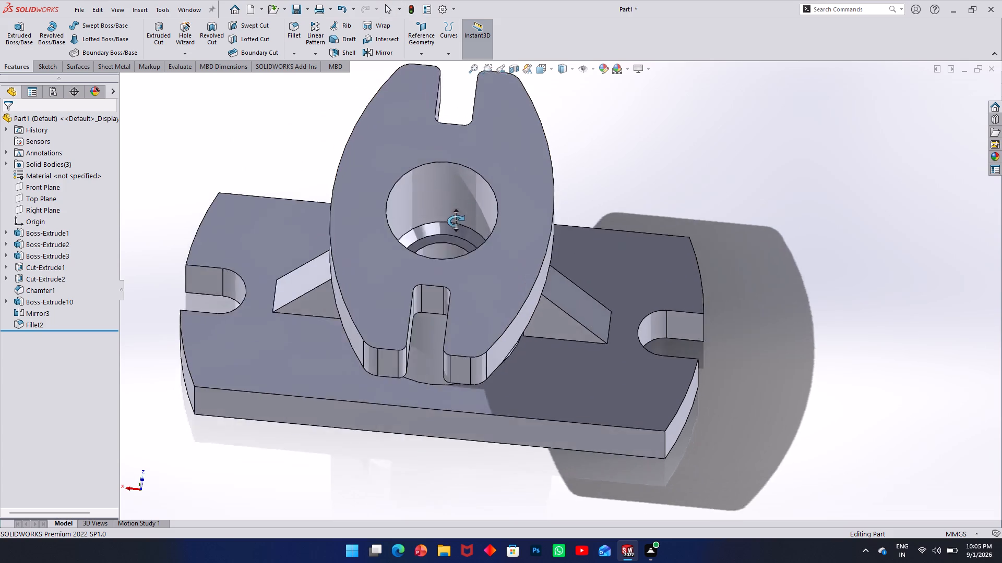
pyautogui.moveTo(456, 221); pyautogui.dragTo(437, 241, button='middle')
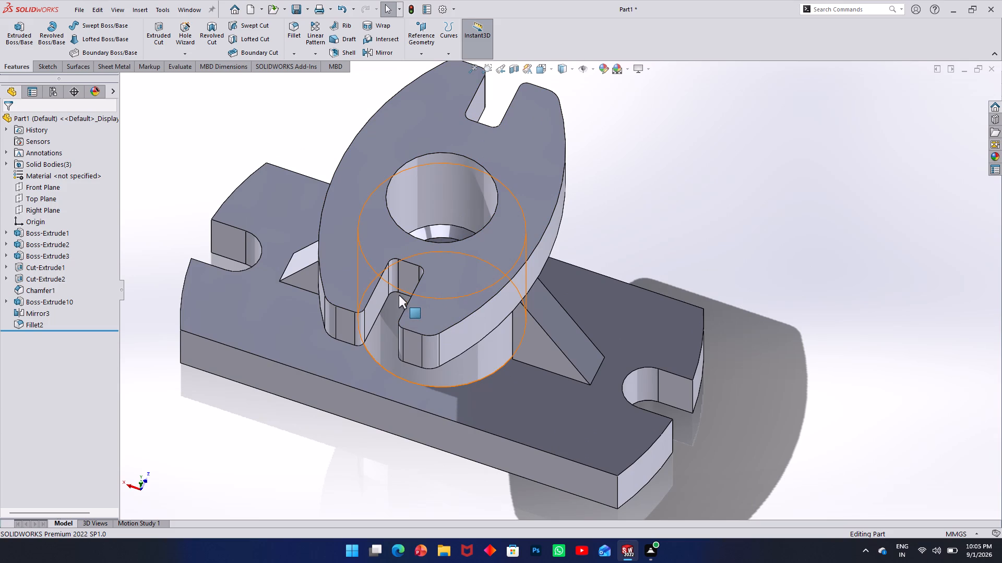
# Save the bracket part in the Downloads folder under the name 1Part 3d-4.
pyautogui.hotkey('ctrl', 's')
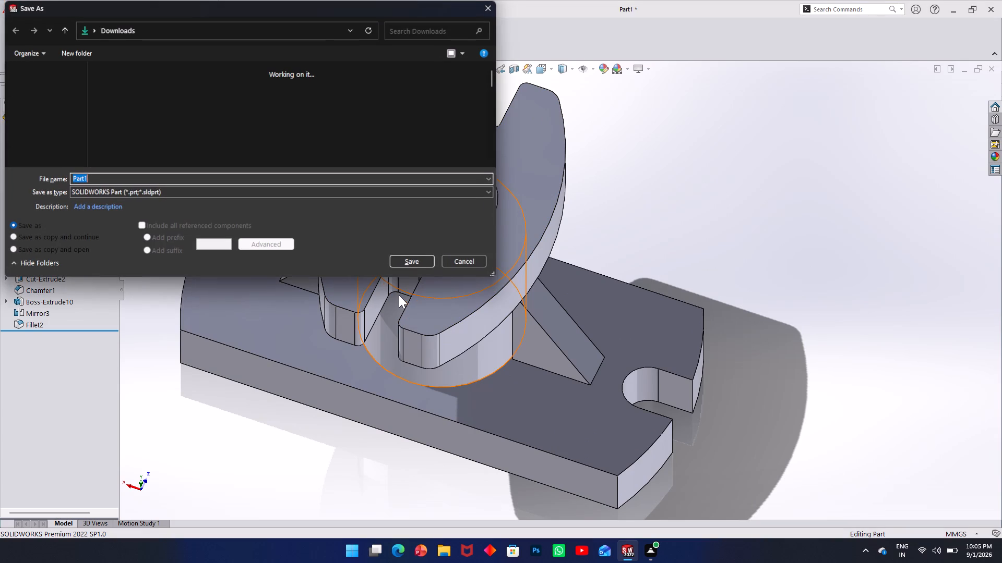
pyautogui.click(71, 177)
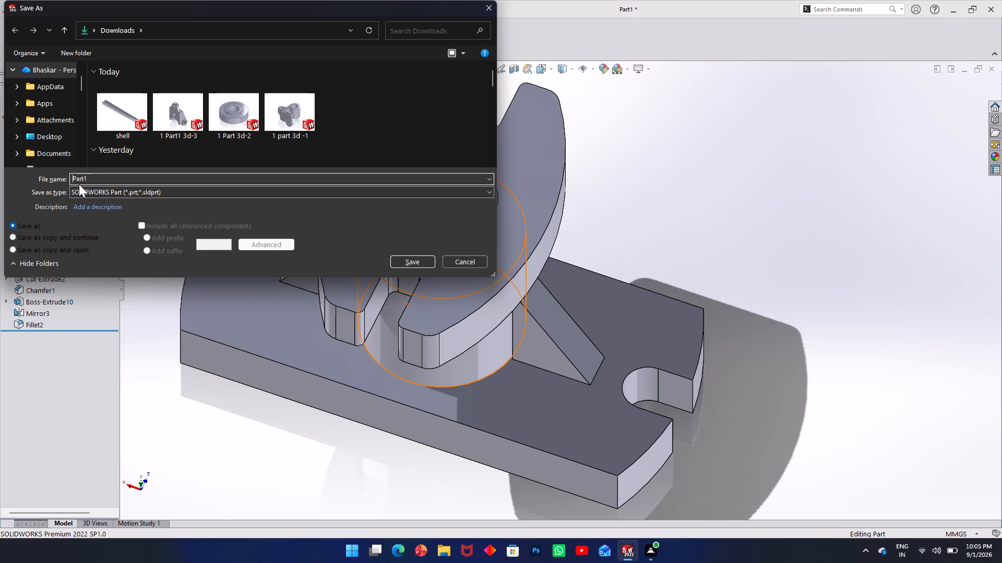
pyautogui.press('1')
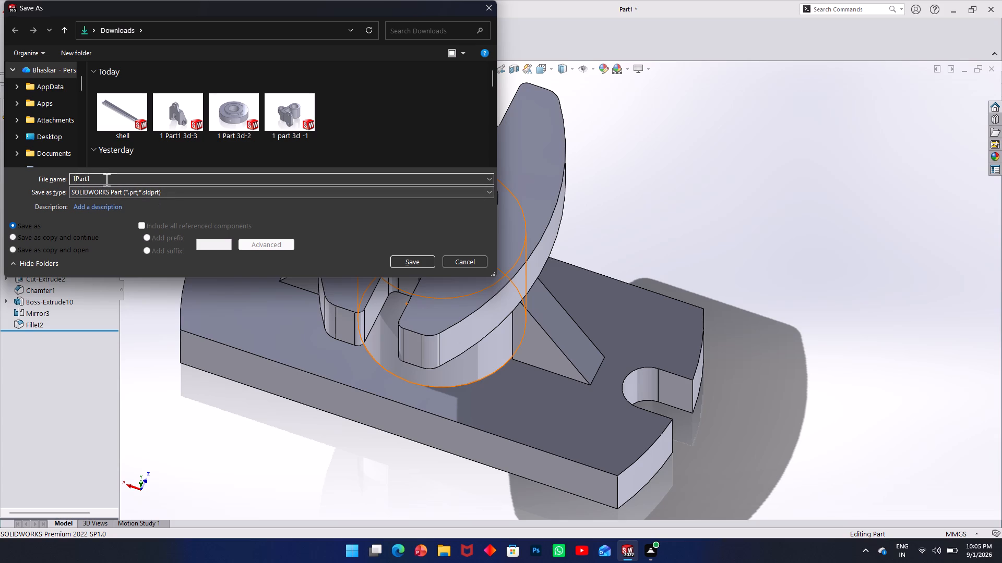
pyautogui.click(105, 179)
pyautogui.press('BackSpace')
pyautogui.press('space')
pyautogui.write('3d')
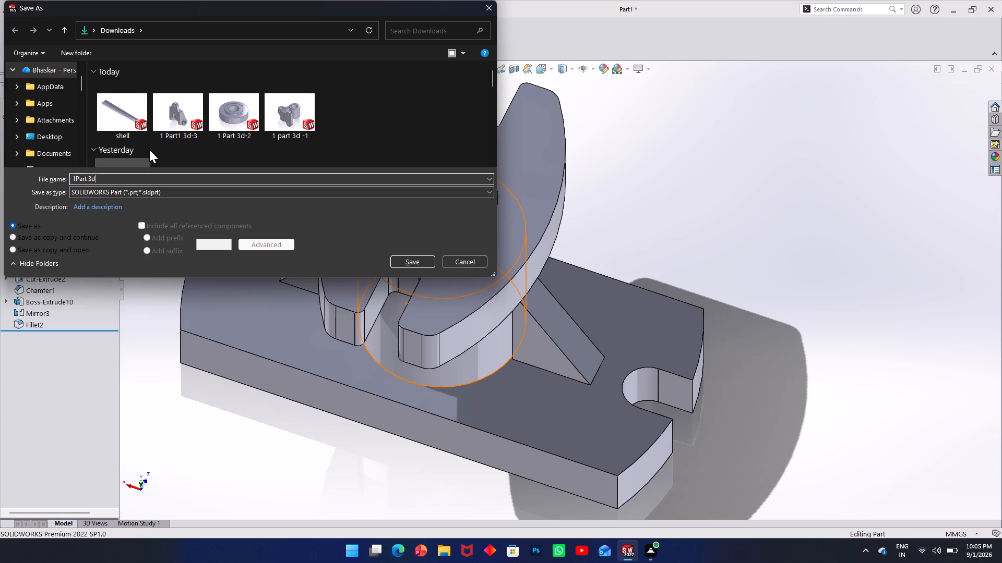
pyautogui.press('-')
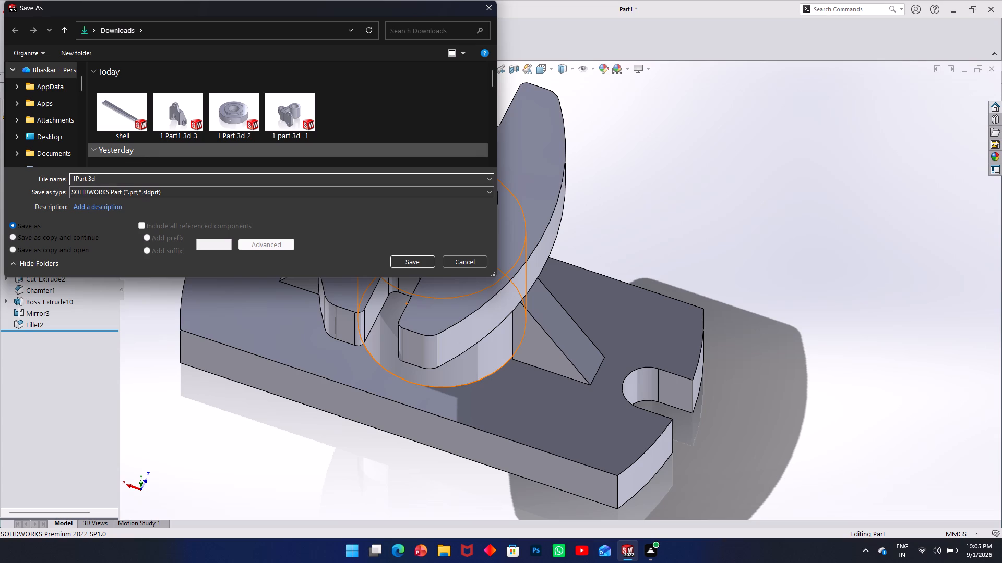
pyautogui.press('4')
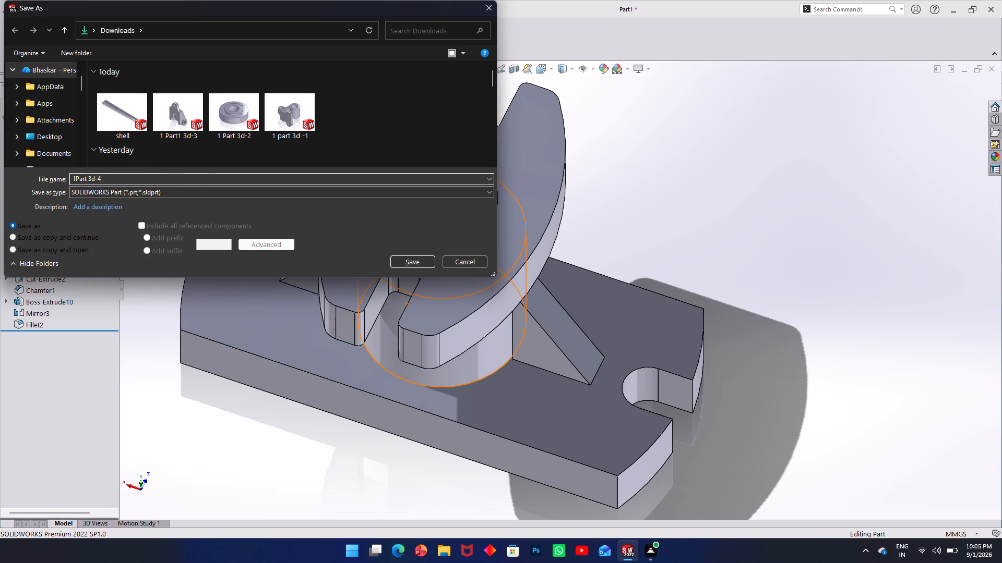
pyautogui.click(408, 263)
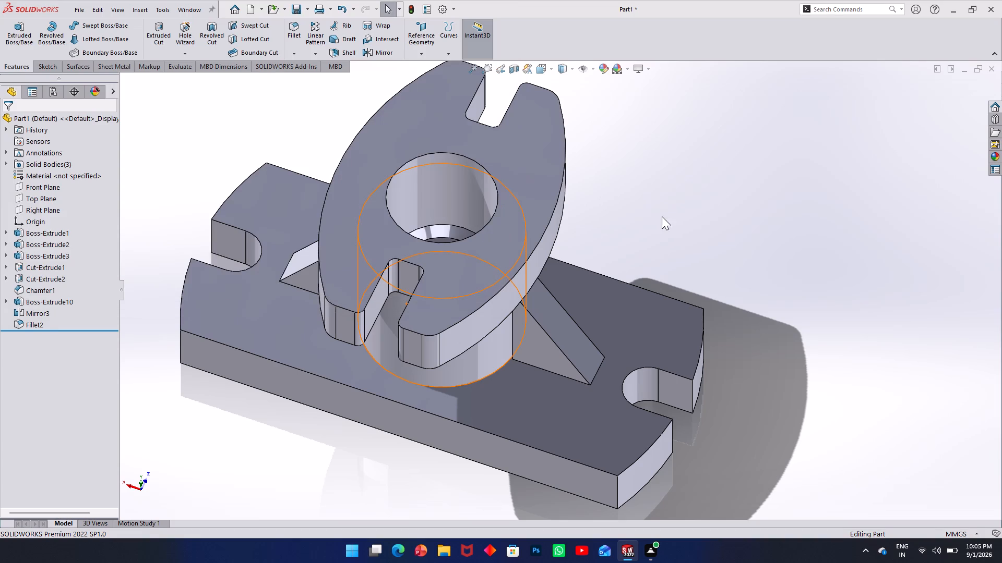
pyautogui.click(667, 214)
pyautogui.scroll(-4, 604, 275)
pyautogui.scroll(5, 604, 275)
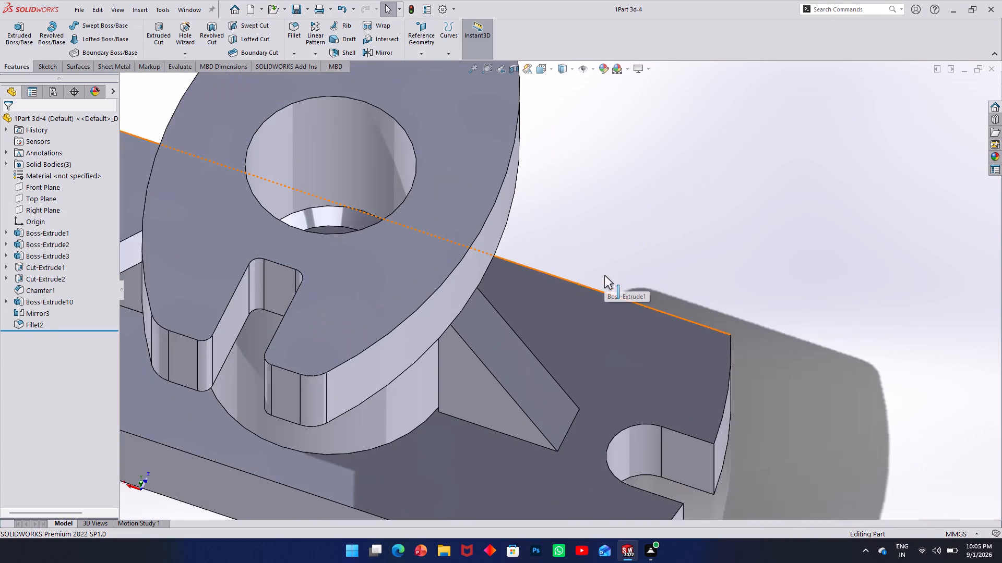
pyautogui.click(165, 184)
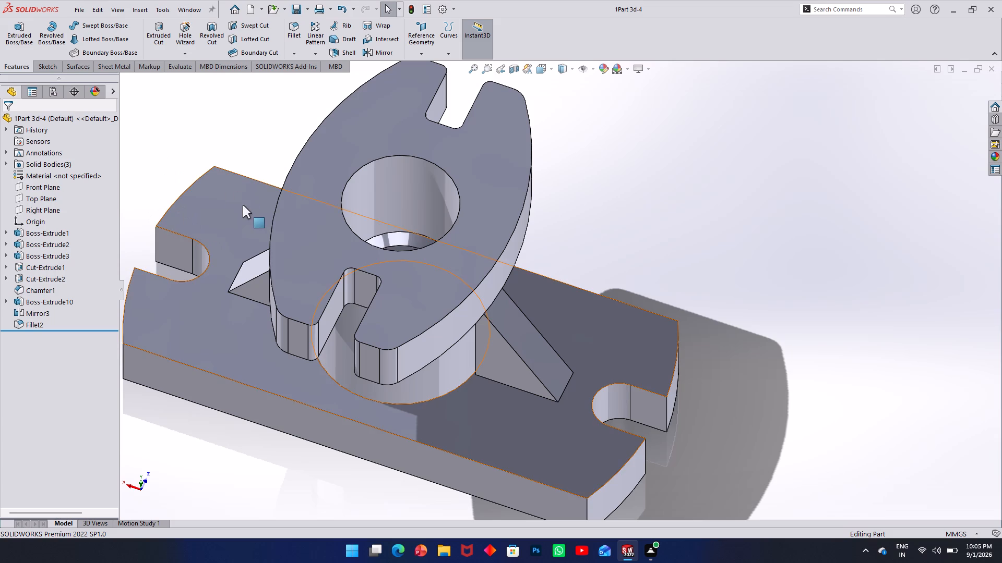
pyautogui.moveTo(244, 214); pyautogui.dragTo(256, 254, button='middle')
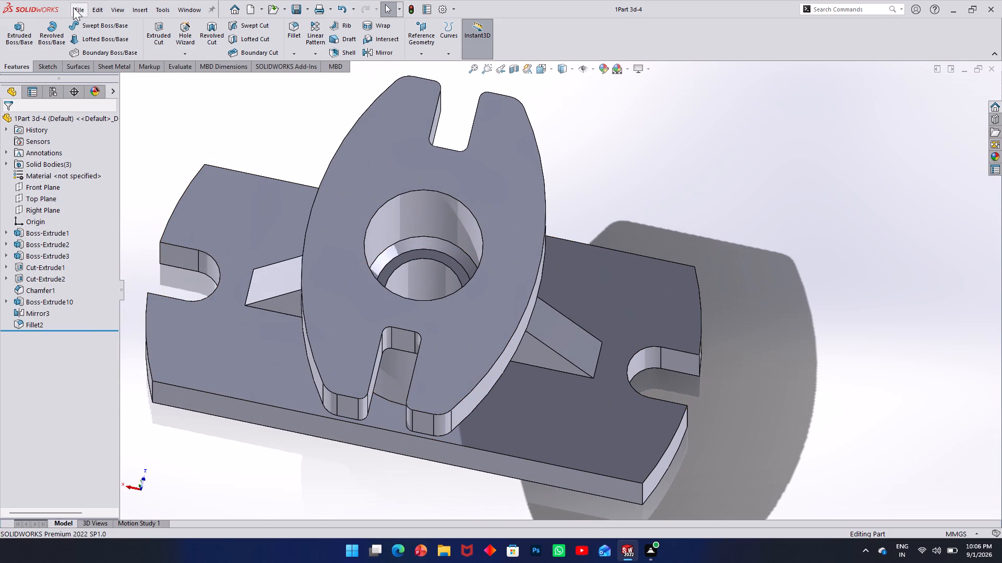
# Create a new drawing with one sheet from the saved bracket part.
pyautogui.click(73, 9)
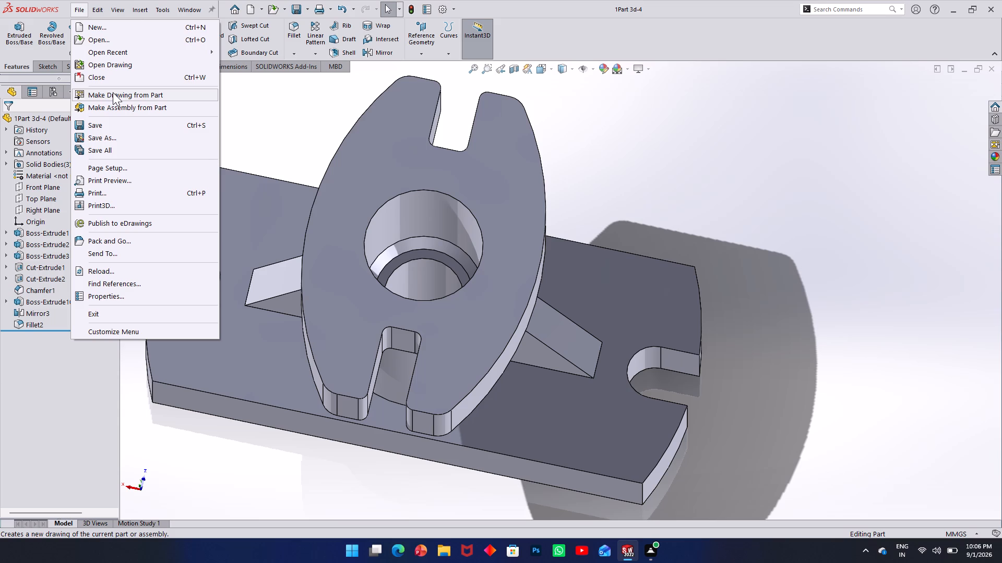
pyautogui.click(113, 92)
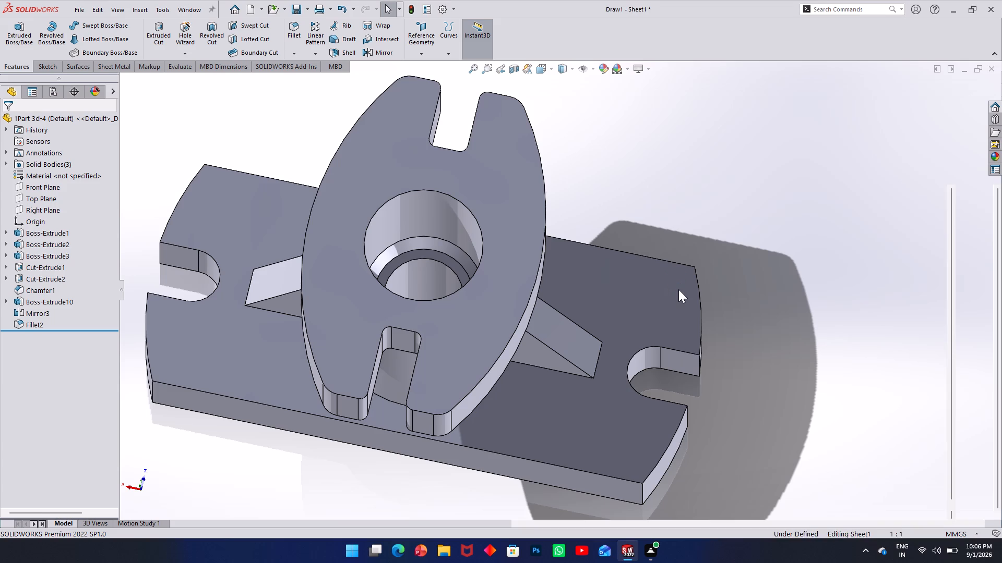
pyautogui.click(521, 334)
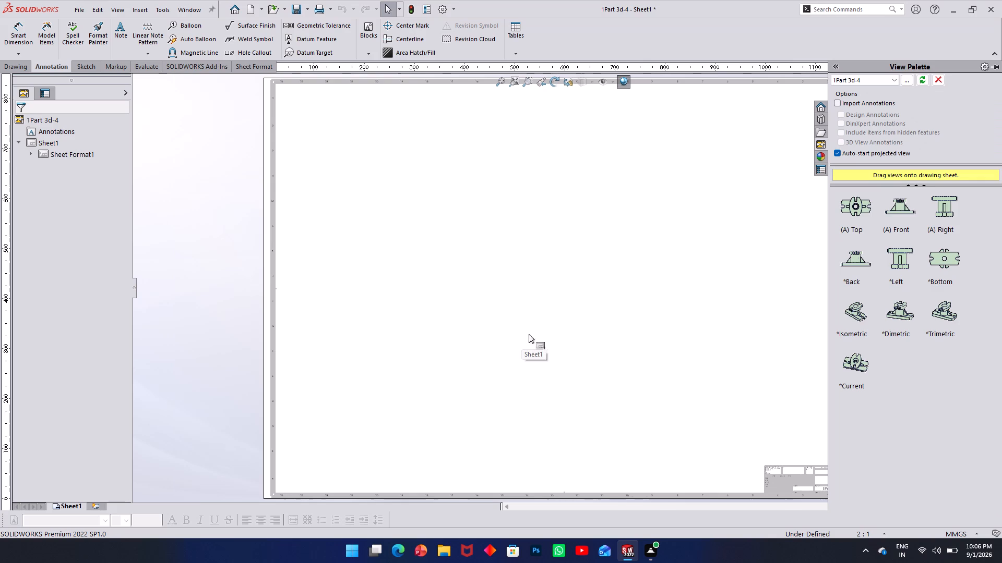
# Place the bracket's Top view on the sheet with a projected isometric view diagonally above it.
pyautogui.click(849, 206)
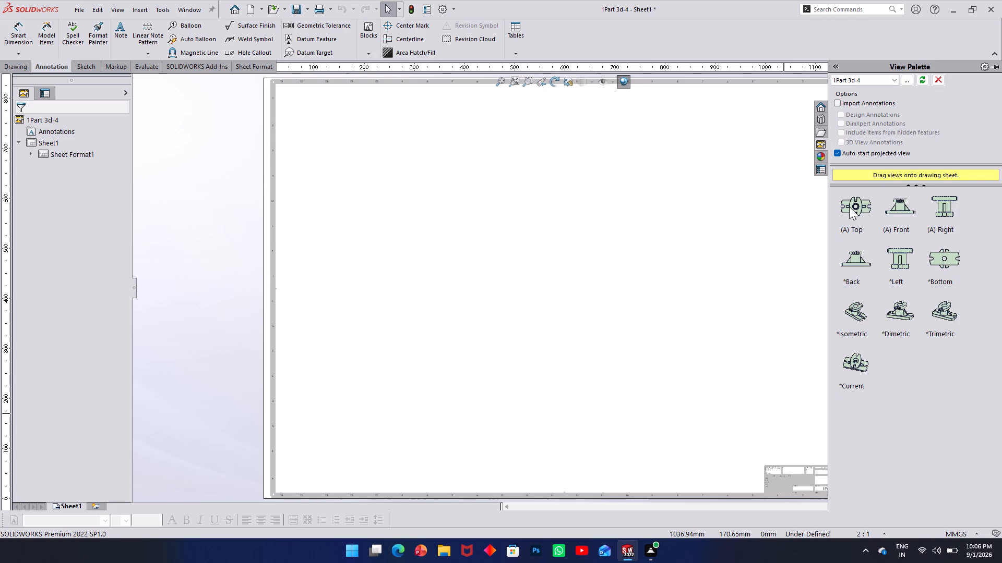
pyautogui.moveTo(853, 208); pyautogui.dragTo(503, 293)
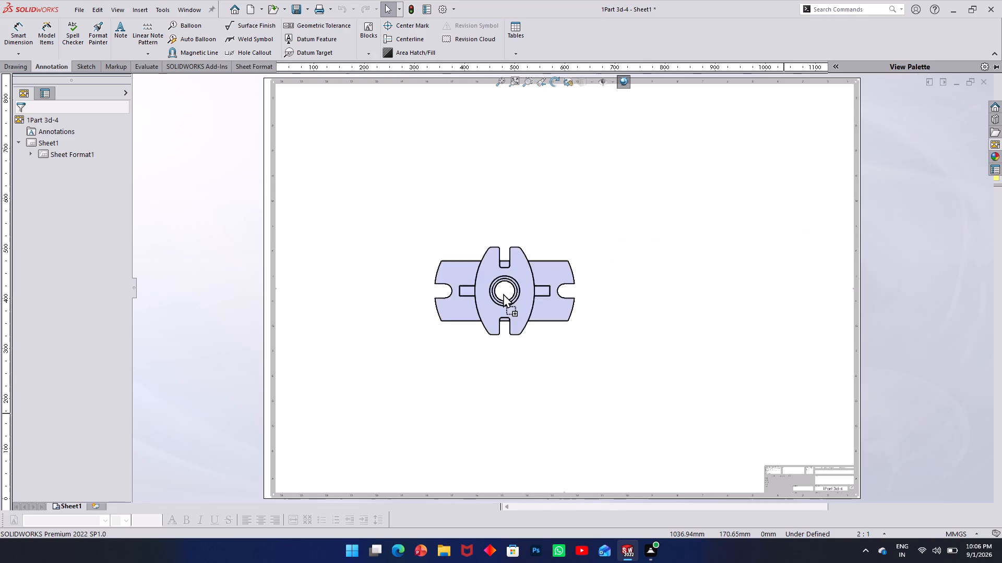
pyautogui.moveTo(503, 293); pyautogui.dragTo(438, 346)
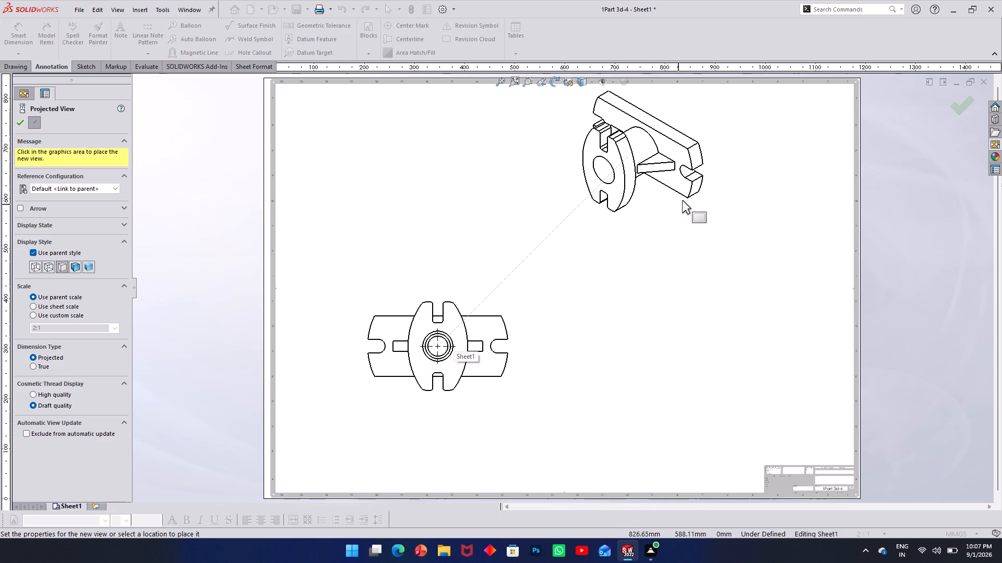
pyautogui.click(684, 198)
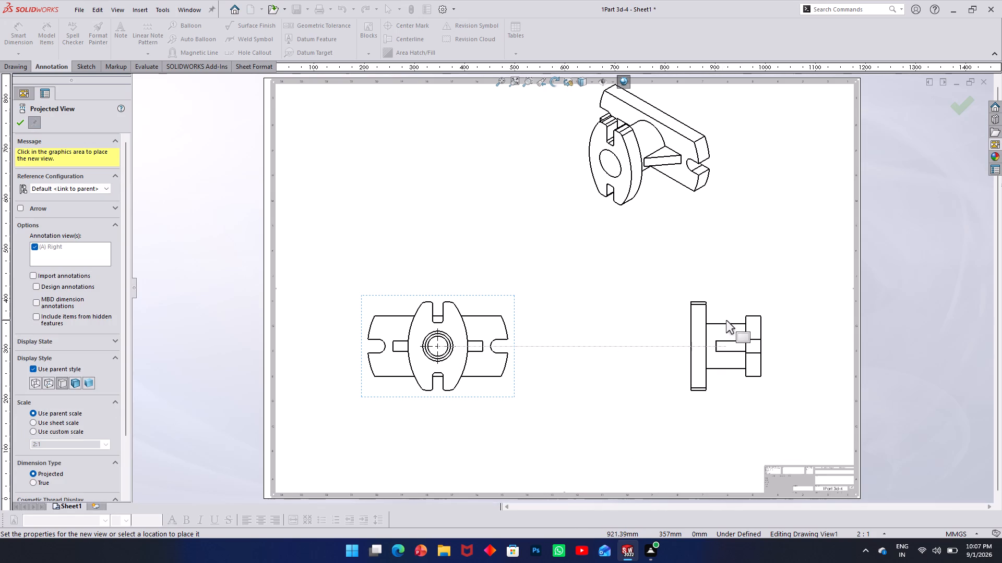
pyautogui.press('Escape')
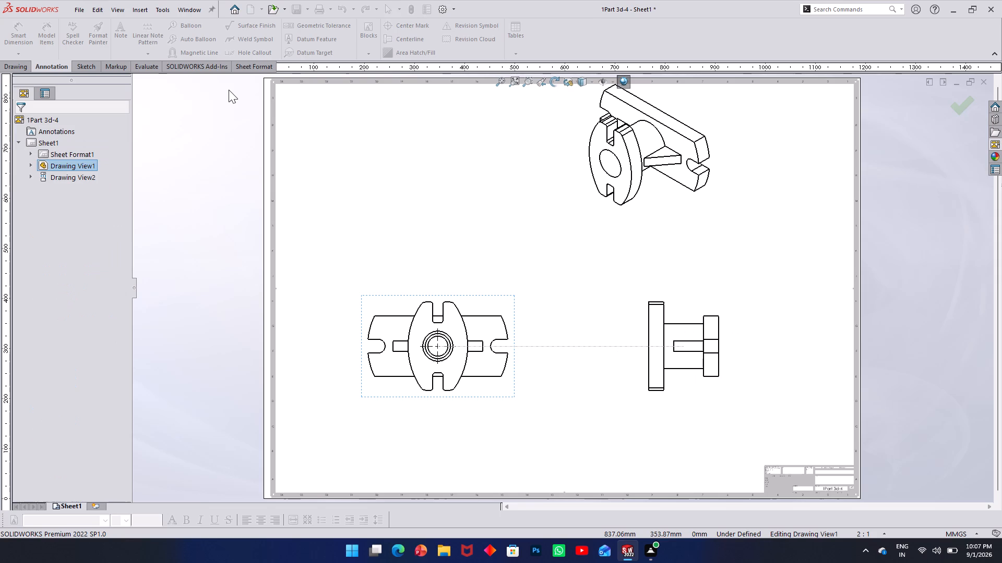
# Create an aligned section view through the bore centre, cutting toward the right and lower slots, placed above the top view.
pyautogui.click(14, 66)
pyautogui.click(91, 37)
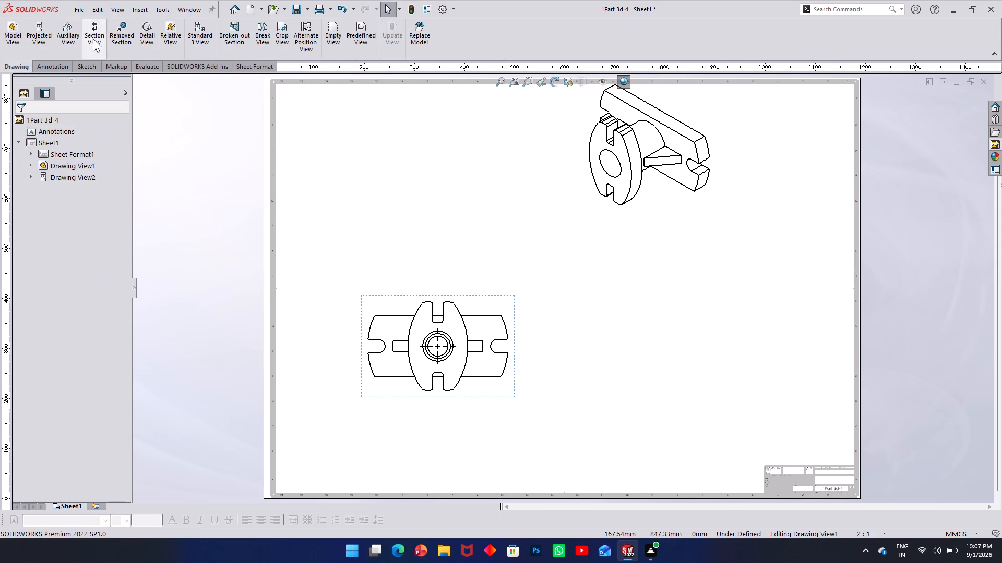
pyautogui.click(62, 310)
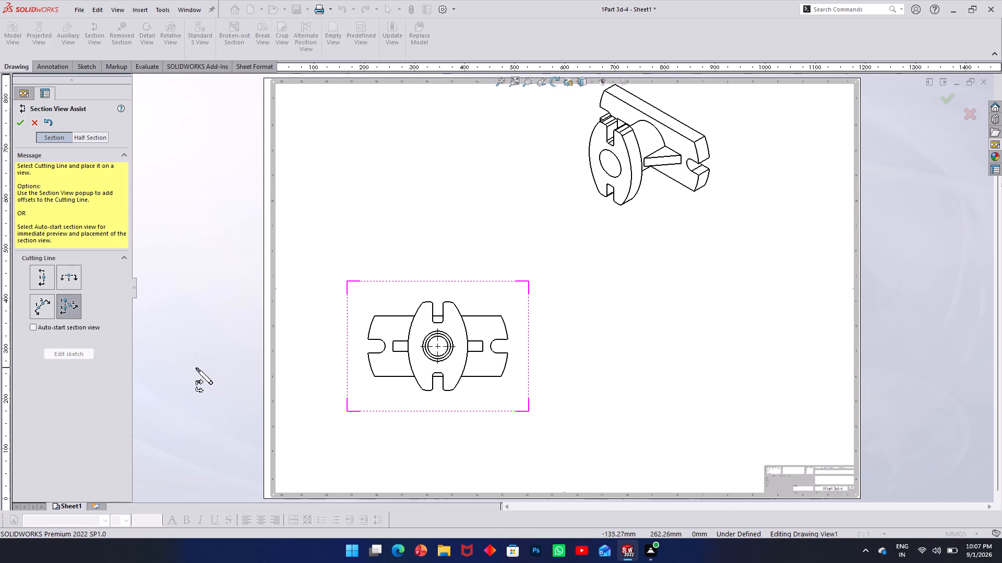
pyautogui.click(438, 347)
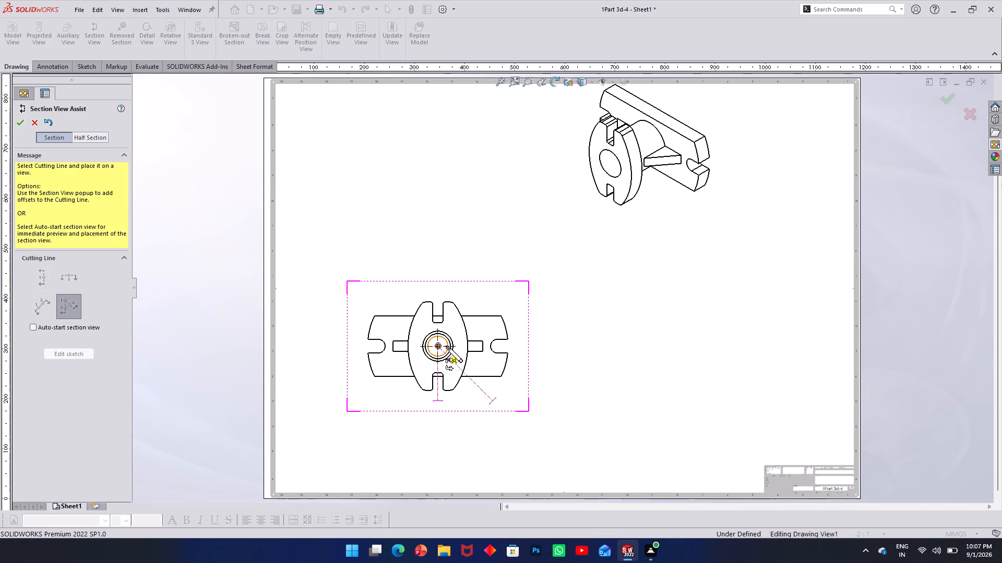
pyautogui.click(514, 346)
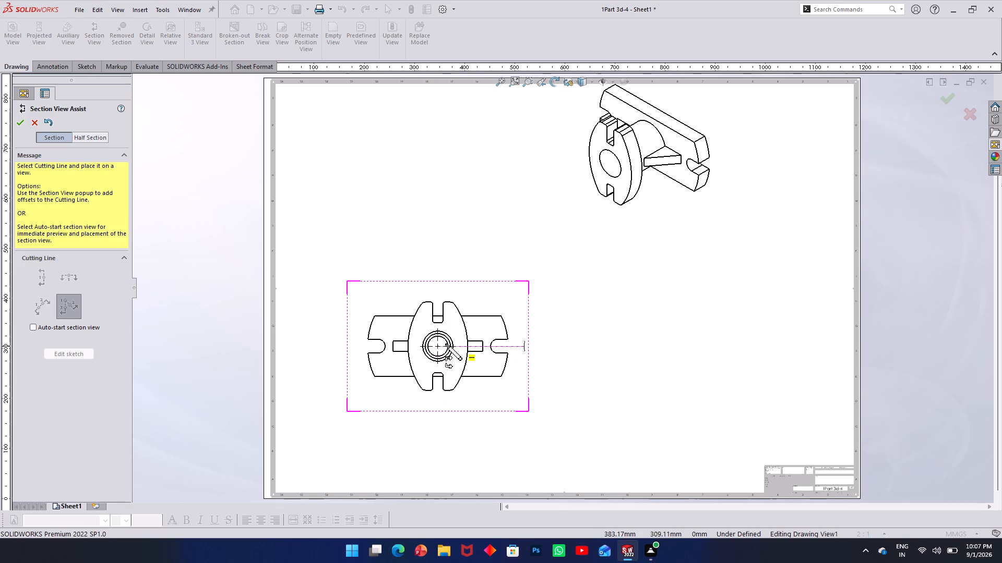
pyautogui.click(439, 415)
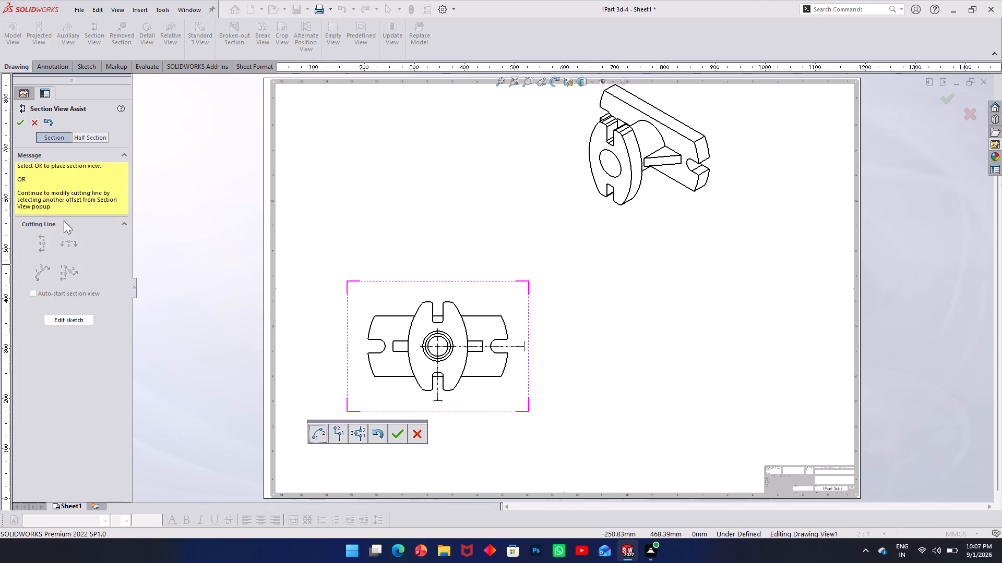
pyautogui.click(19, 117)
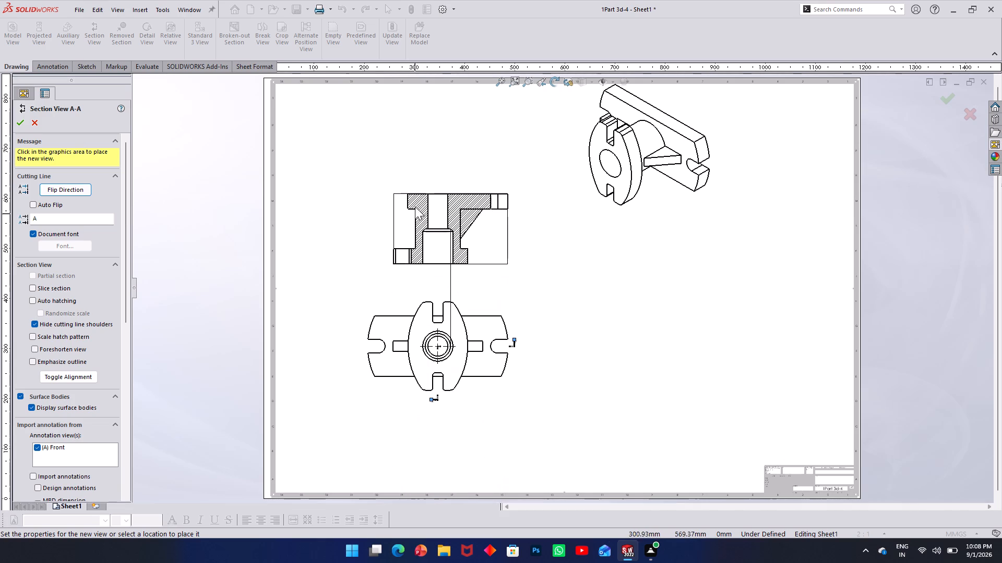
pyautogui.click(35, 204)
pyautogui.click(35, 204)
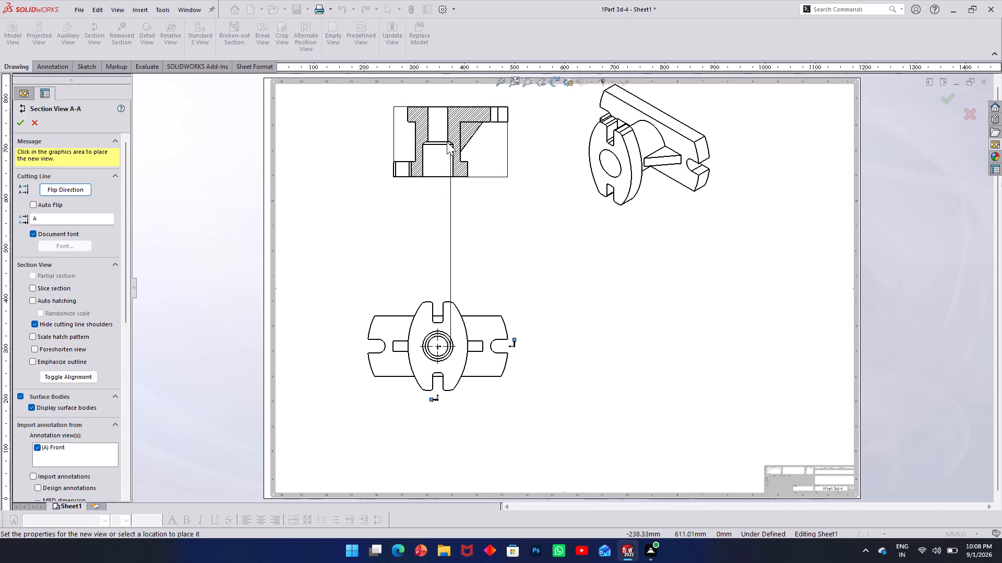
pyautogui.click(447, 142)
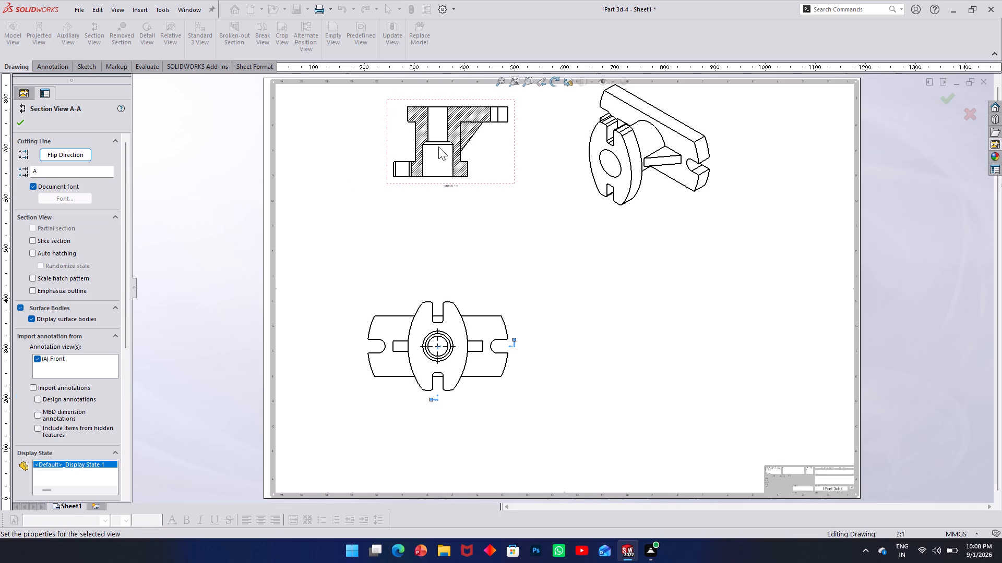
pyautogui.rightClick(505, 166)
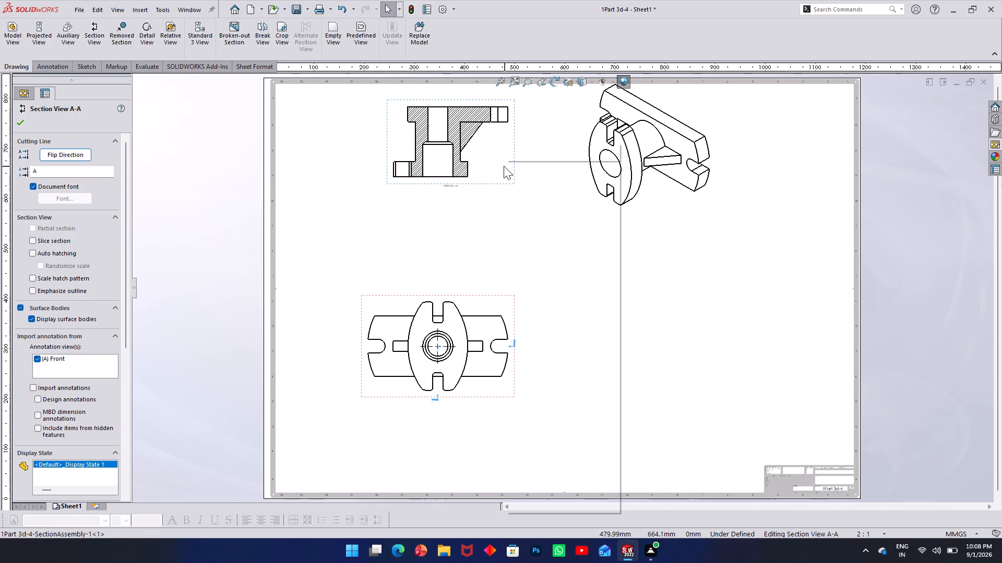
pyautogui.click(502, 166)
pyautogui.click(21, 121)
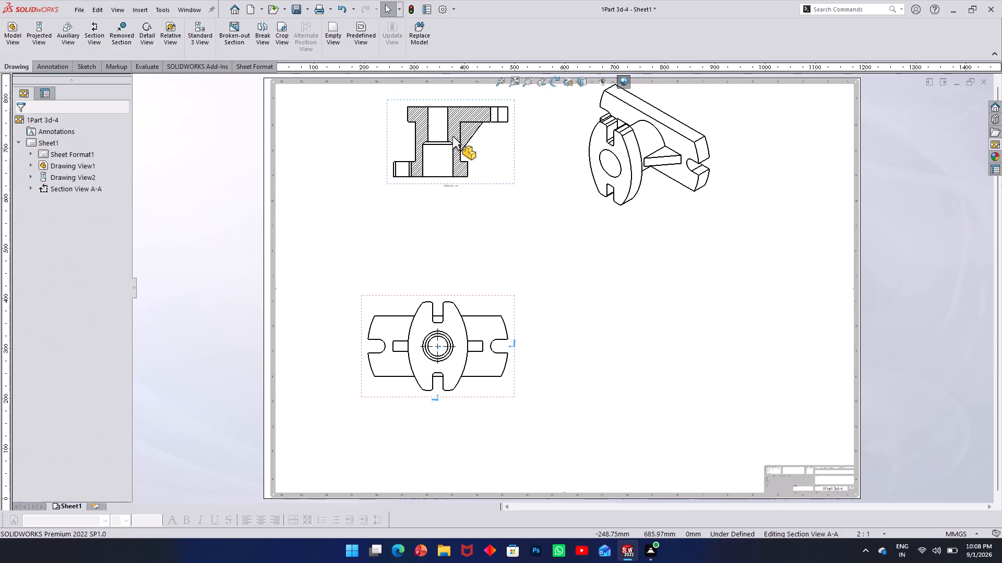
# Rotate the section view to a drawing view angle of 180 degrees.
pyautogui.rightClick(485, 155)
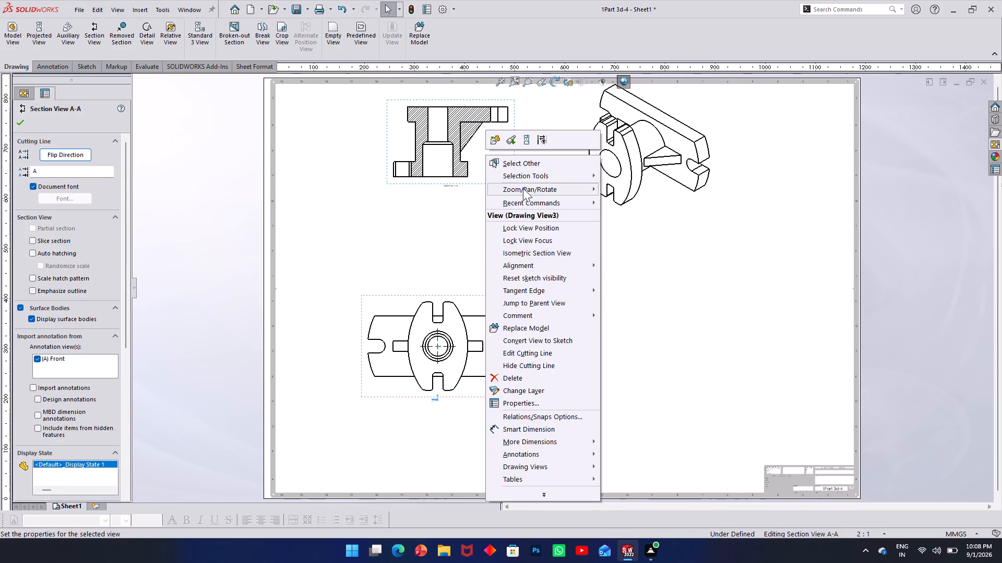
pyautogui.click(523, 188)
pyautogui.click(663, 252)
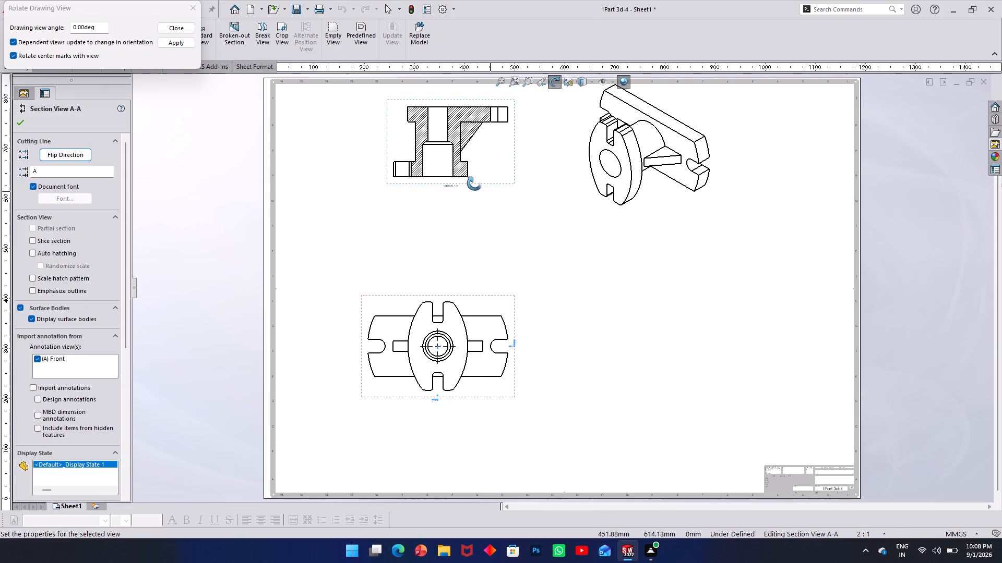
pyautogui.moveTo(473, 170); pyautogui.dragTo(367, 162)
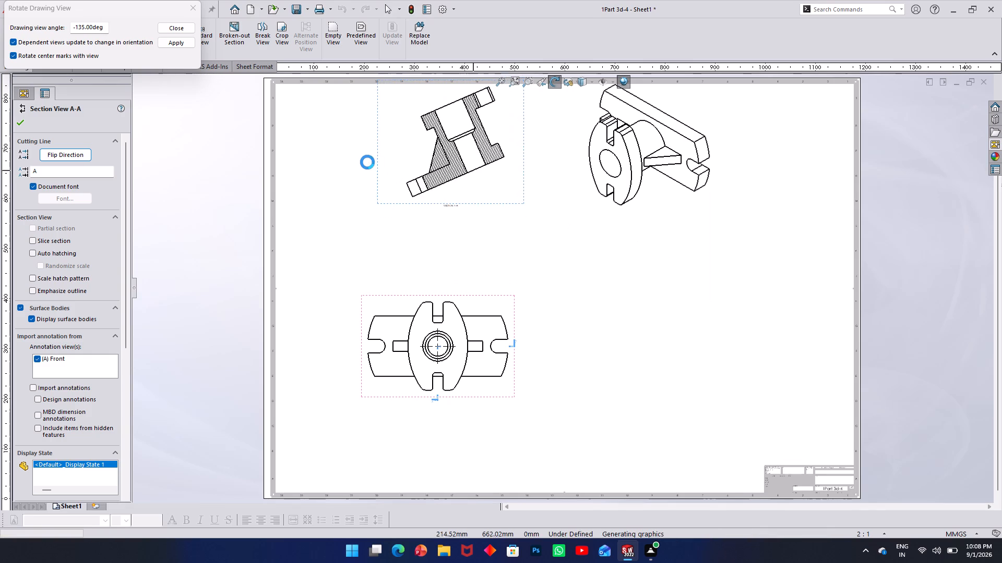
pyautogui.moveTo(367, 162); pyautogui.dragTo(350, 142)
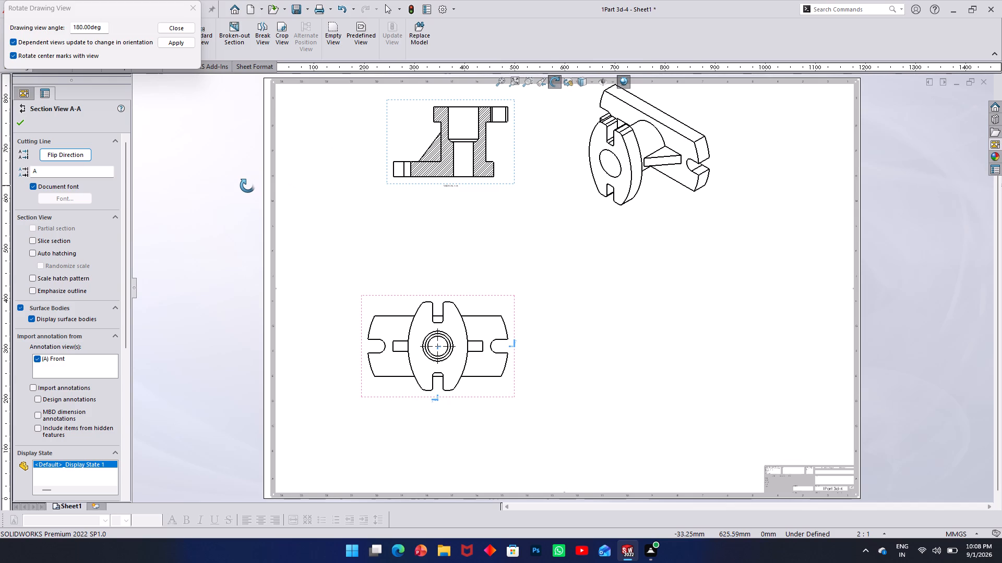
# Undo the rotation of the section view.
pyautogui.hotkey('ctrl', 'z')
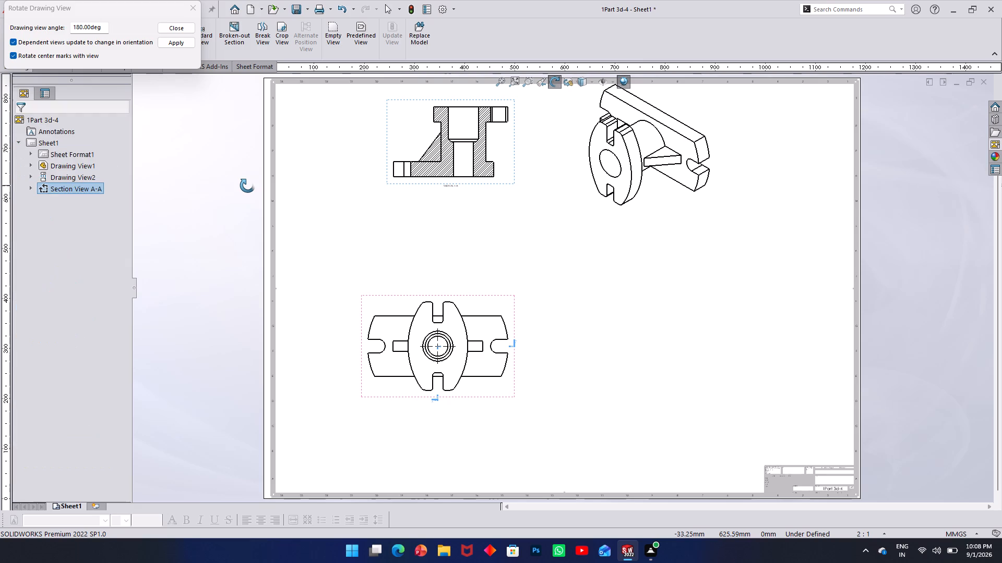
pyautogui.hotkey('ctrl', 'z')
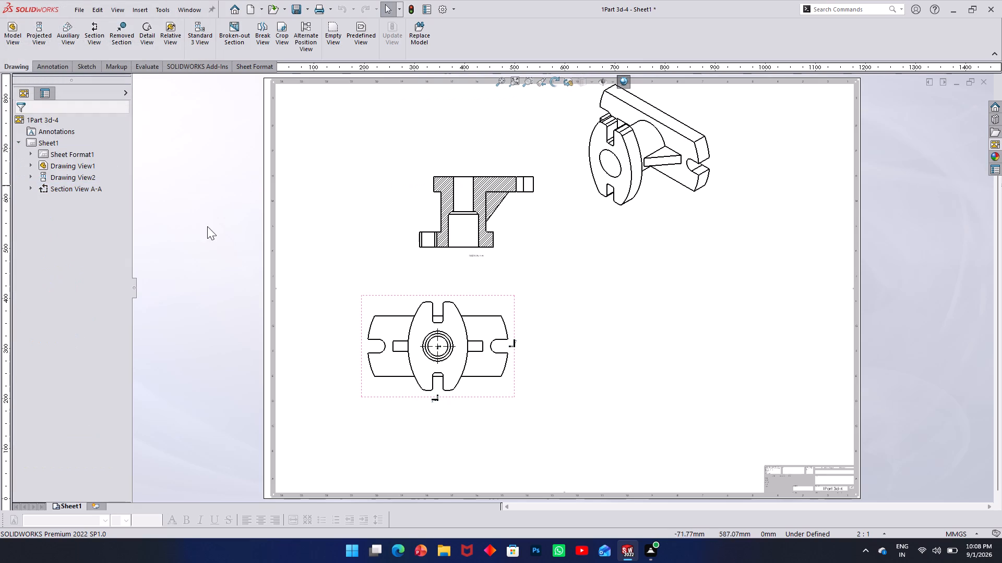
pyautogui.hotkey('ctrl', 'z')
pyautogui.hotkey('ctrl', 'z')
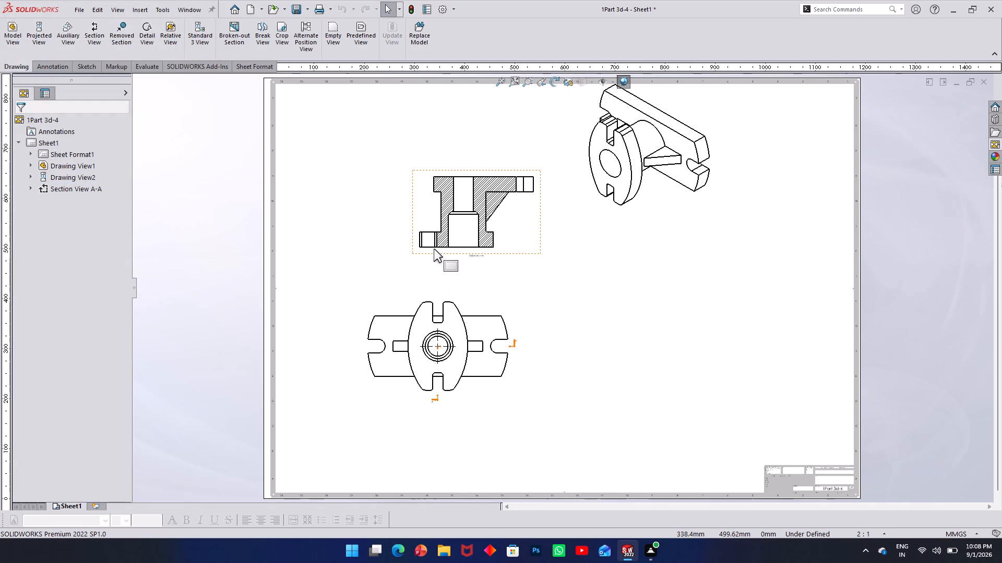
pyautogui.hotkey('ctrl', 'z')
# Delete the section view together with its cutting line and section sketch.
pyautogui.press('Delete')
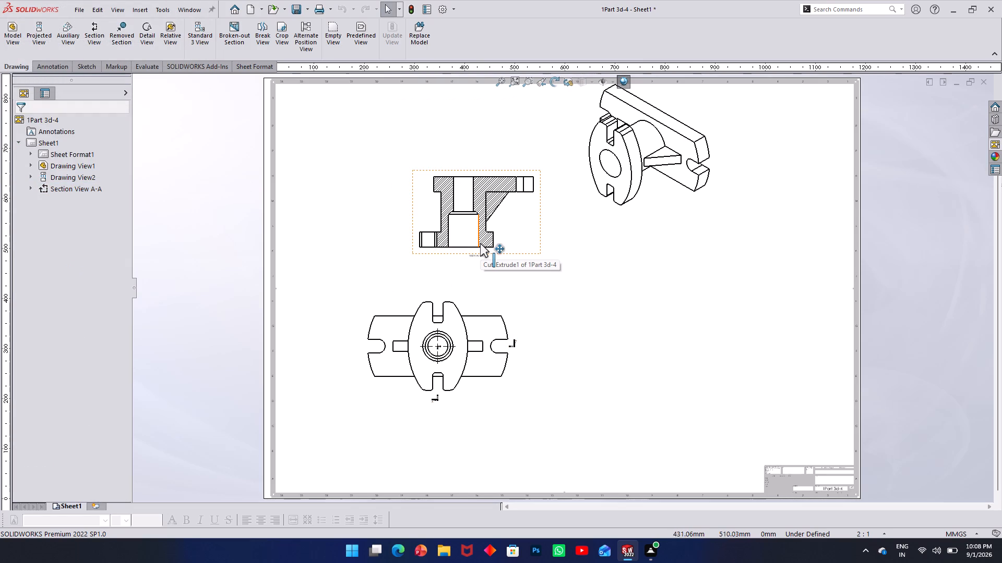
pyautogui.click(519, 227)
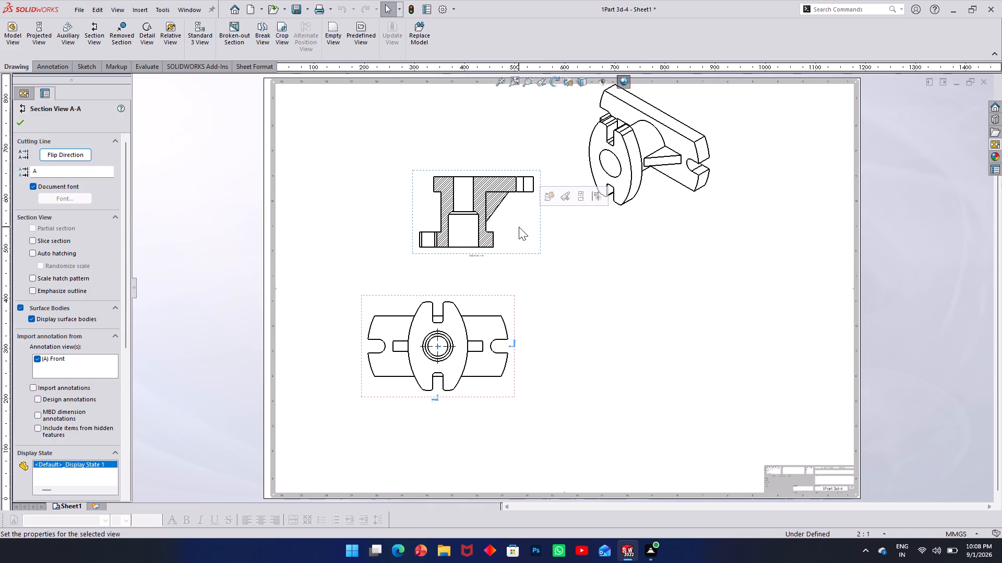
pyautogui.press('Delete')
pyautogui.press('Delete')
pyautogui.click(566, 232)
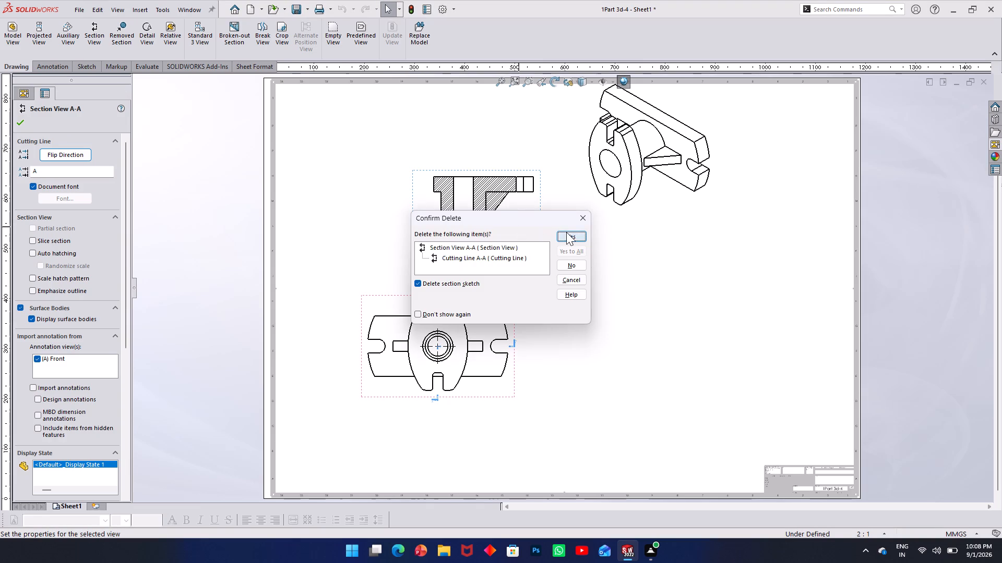
# Create an aligned section view bent at the bore centre, through the right and lower slots, placed above the top view.
pyautogui.click(93, 40)
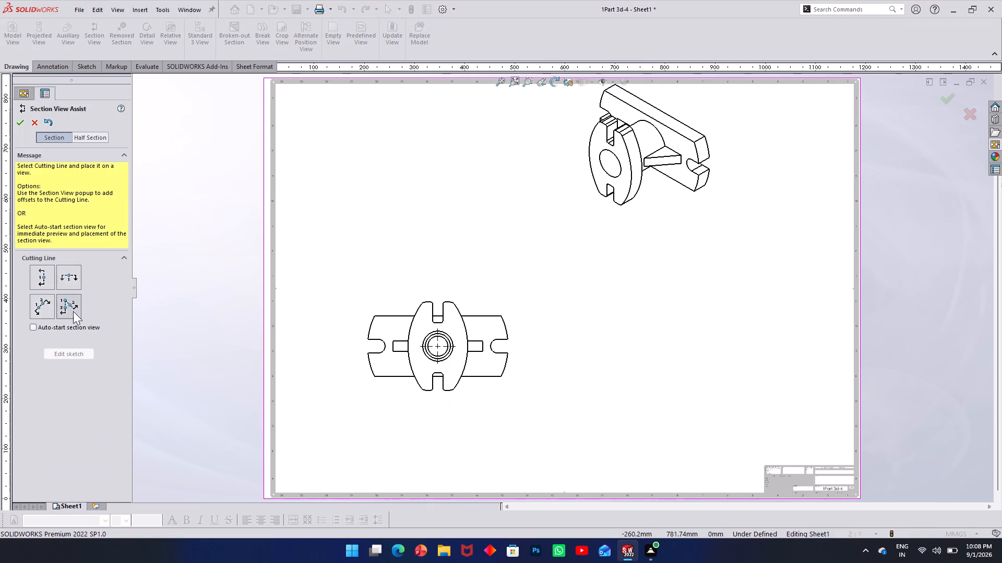
pyautogui.click(64, 307)
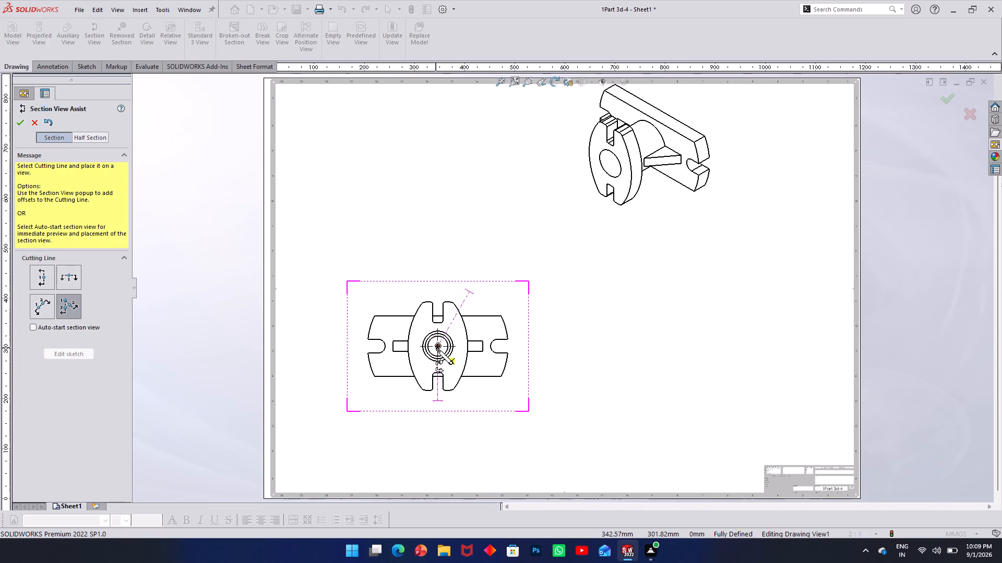
pyautogui.click(436, 348)
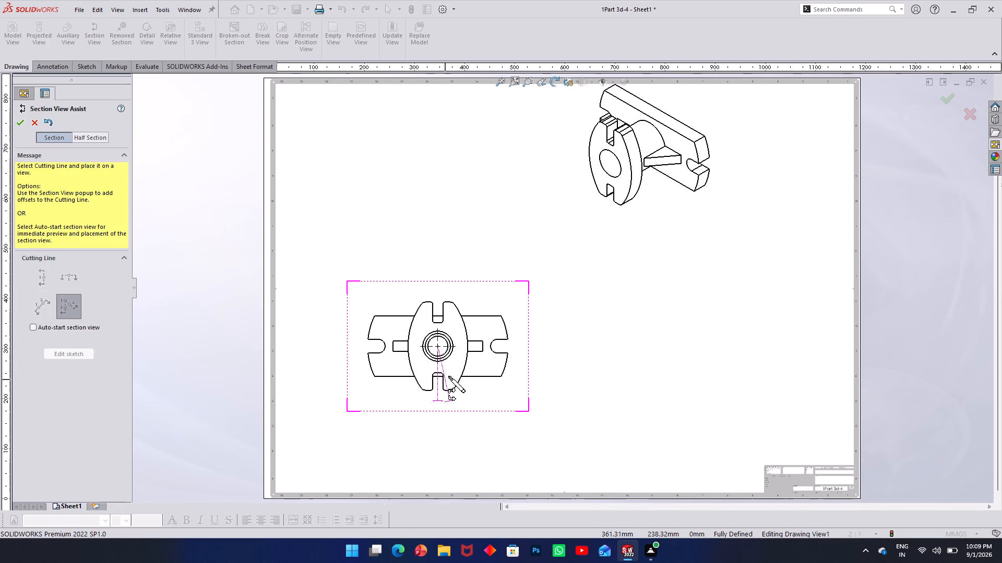
pyautogui.click(506, 348)
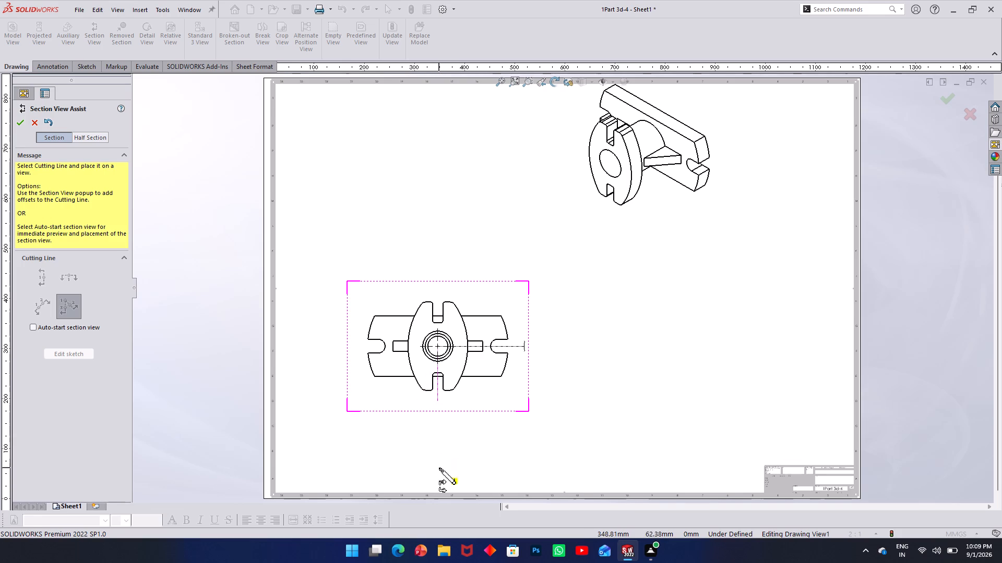
pyautogui.click(440, 398)
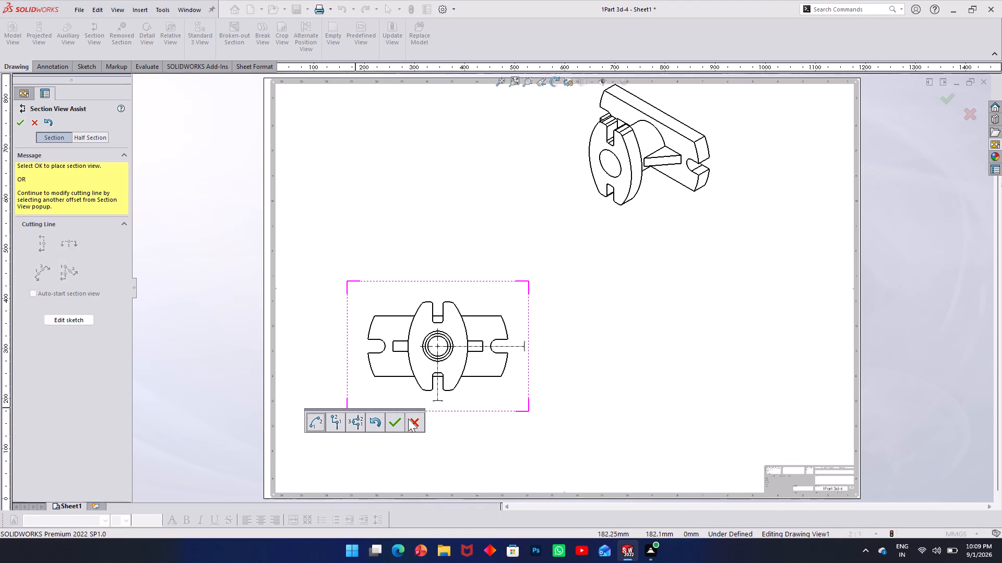
pyautogui.click(393, 422)
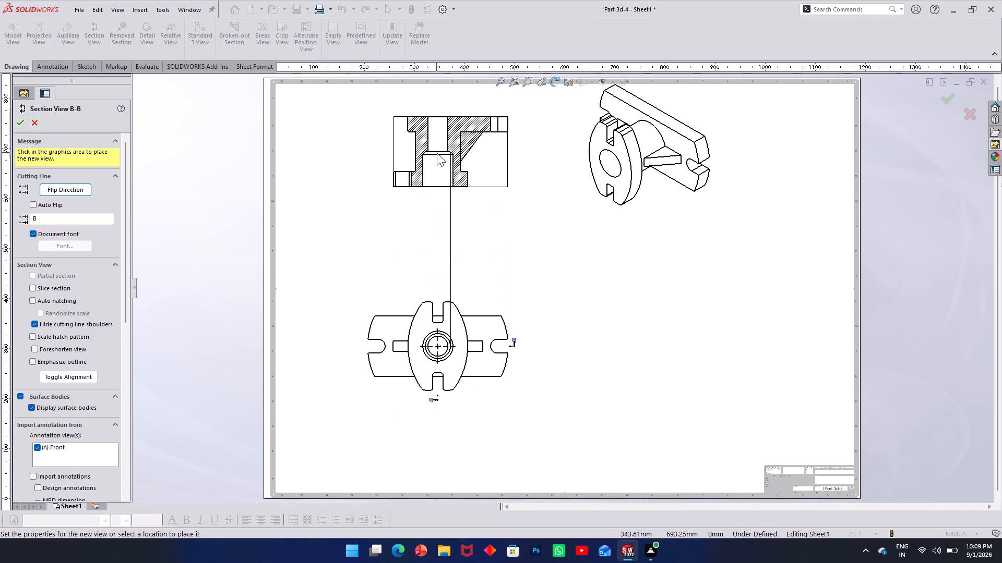
pyautogui.click(442, 170)
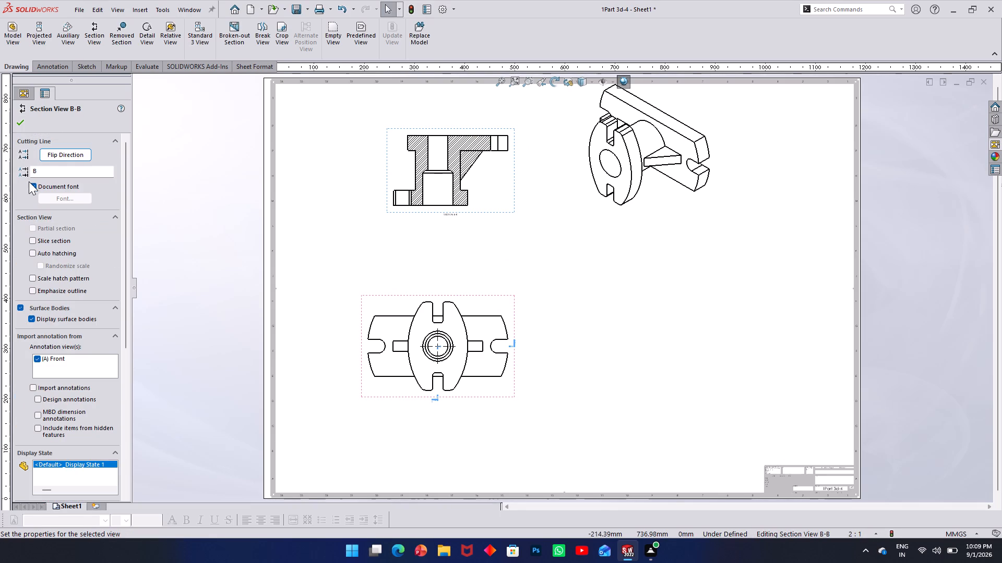
pyautogui.click(21, 118)
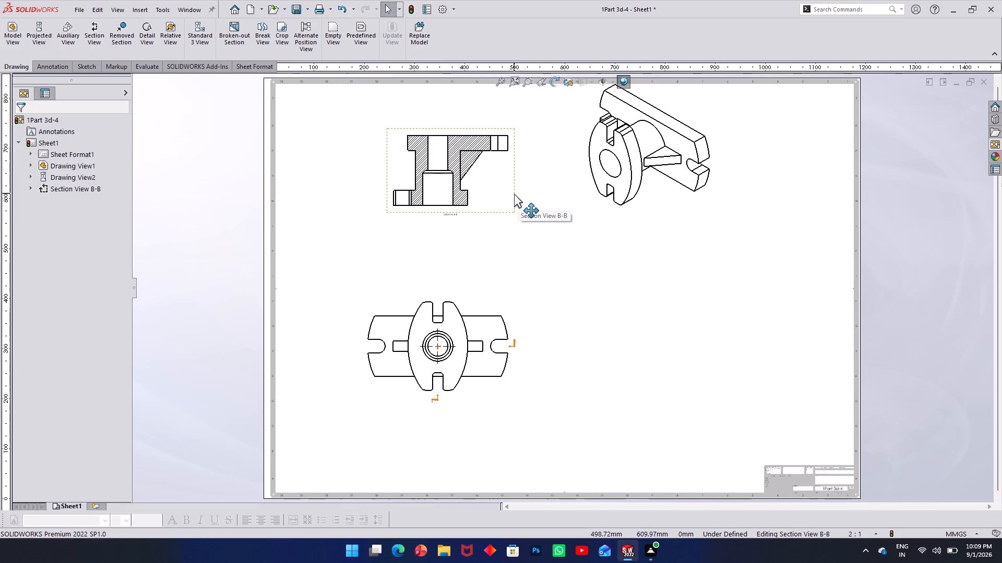
# Rotate the section view B-B to a drawing view angle of -180 degrees.
pyautogui.press('Escape')
pyautogui.click(502, 190)
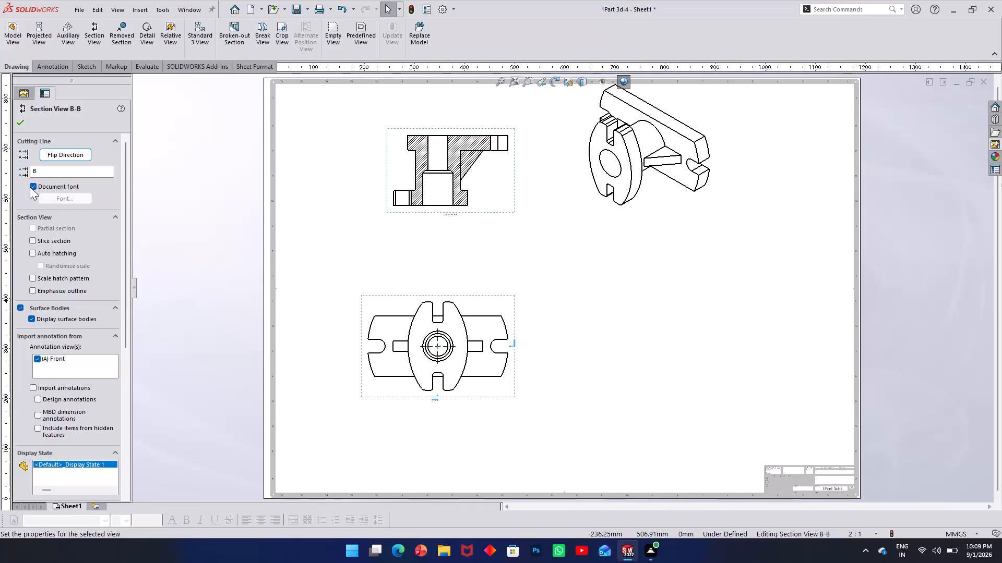
pyautogui.press('Escape')
pyautogui.rightClick(483, 191)
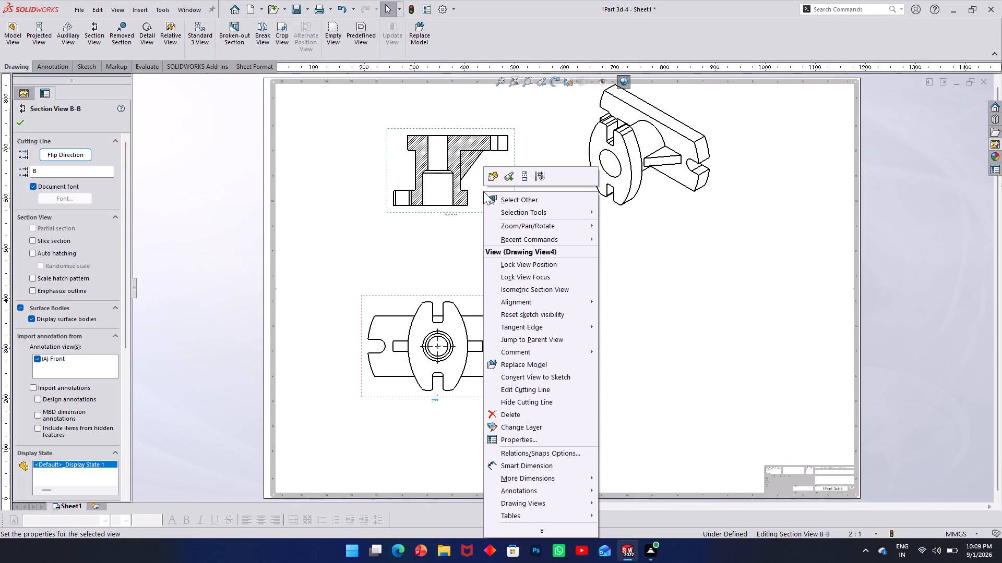
pyautogui.click(516, 220)
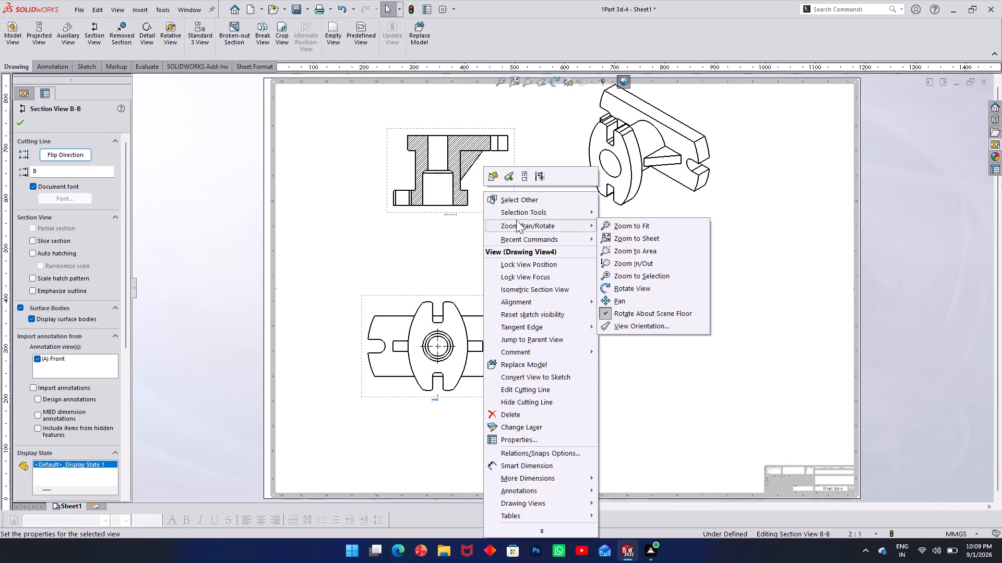
pyautogui.click(629, 285)
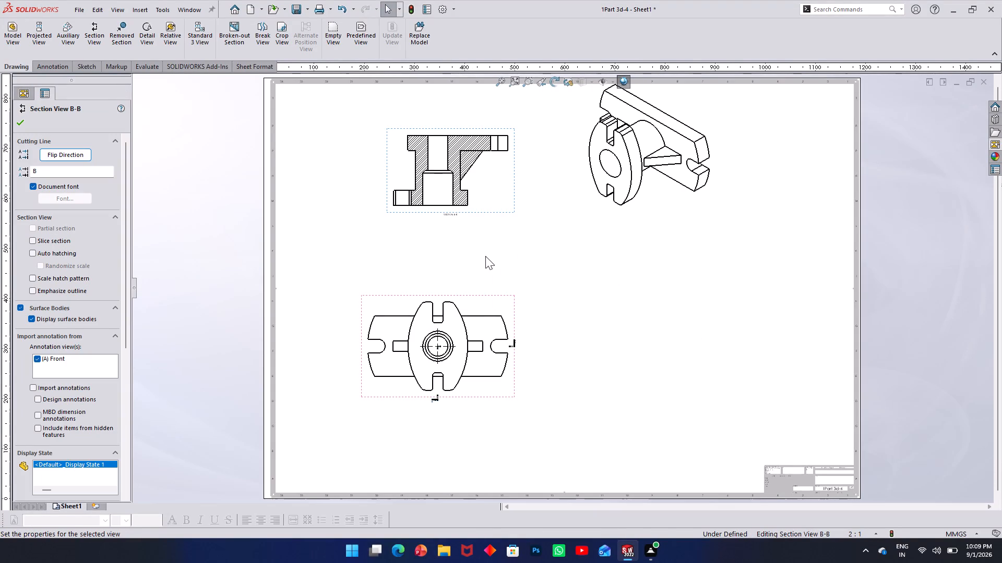
pyautogui.moveTo(395, 212); pyautogui.dragTo(390, 189)
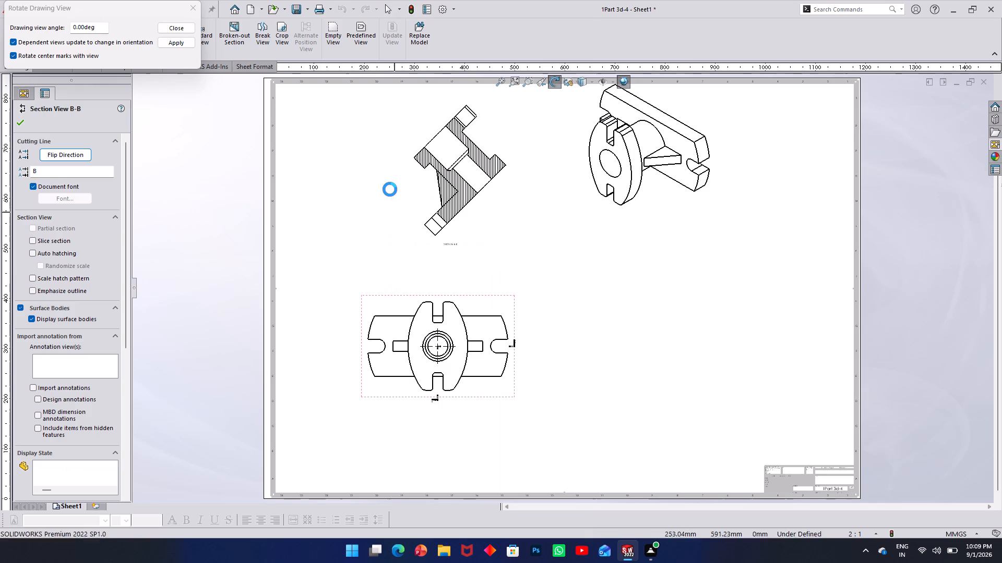
pyautogui.moveTo(390, 189); pyautogui.dragTo(400, 174)
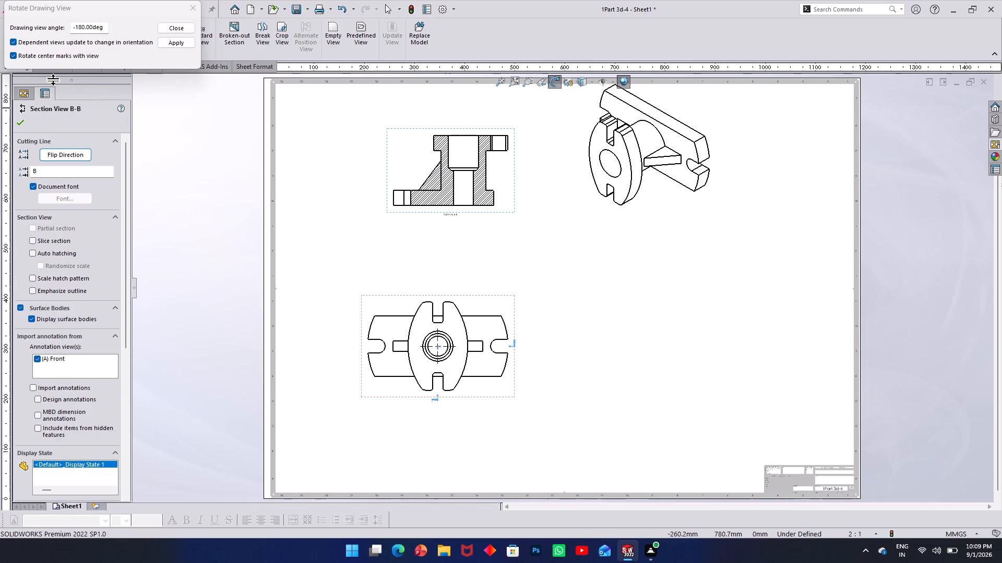
pyautogui.click(187, 26)
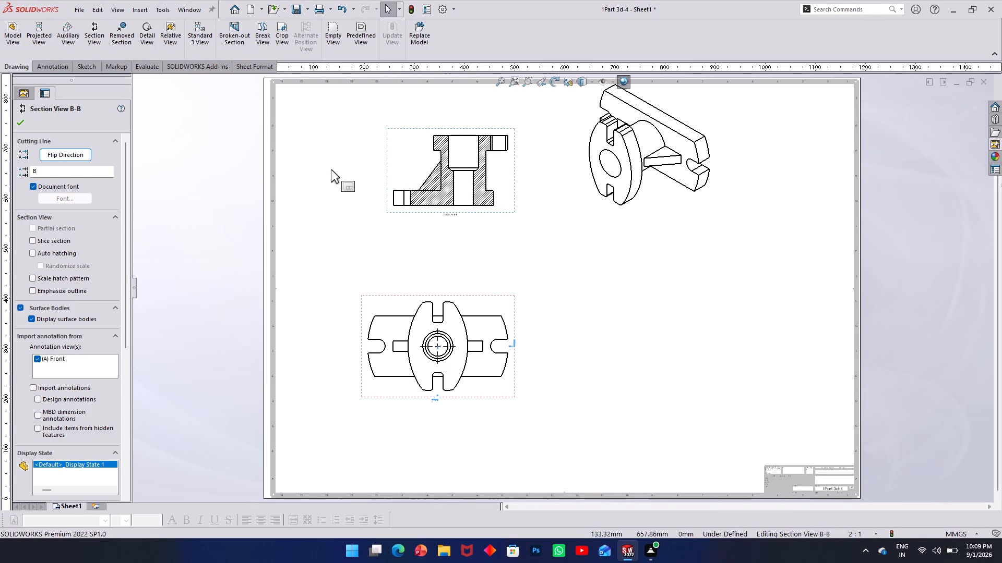
pyautogui.press('Escape')
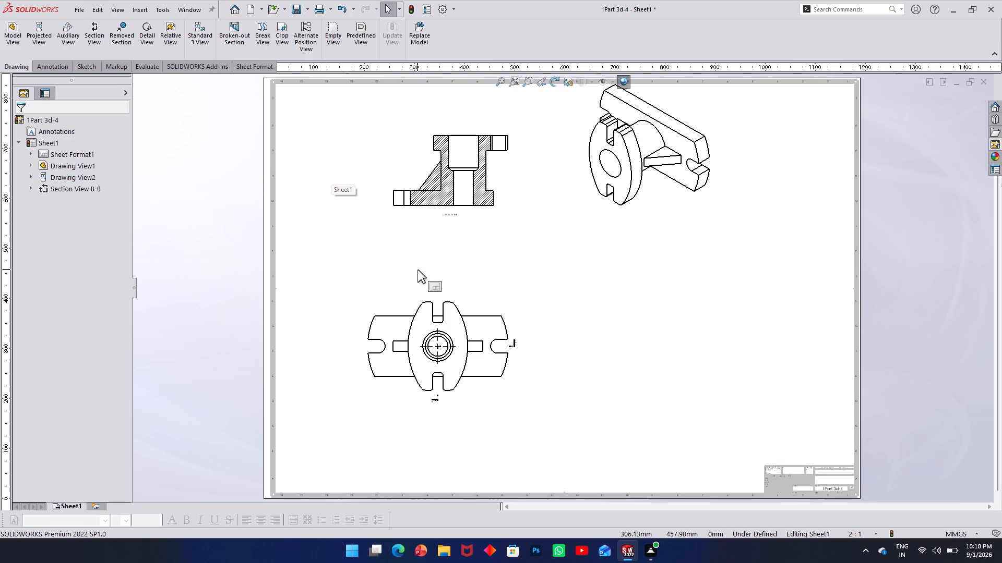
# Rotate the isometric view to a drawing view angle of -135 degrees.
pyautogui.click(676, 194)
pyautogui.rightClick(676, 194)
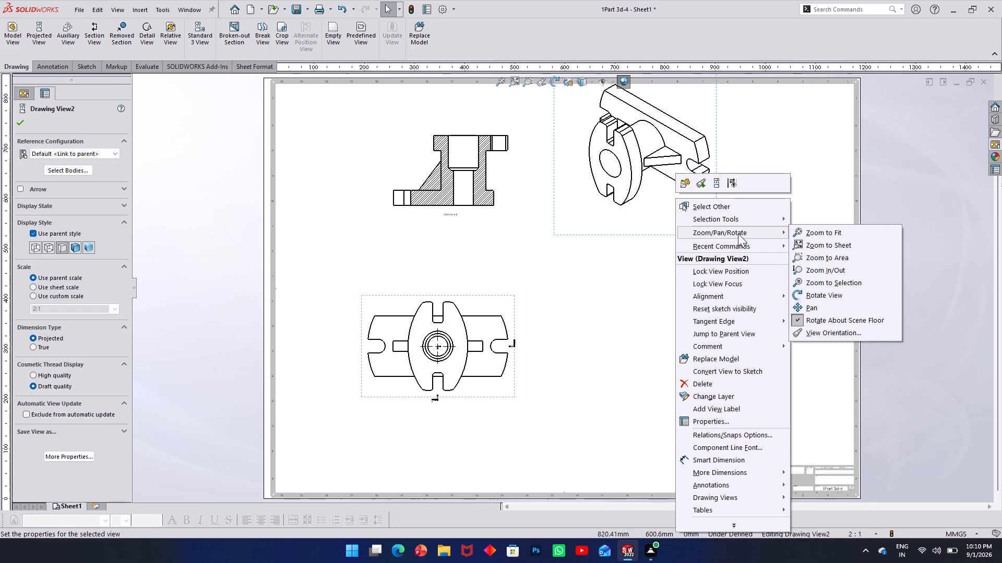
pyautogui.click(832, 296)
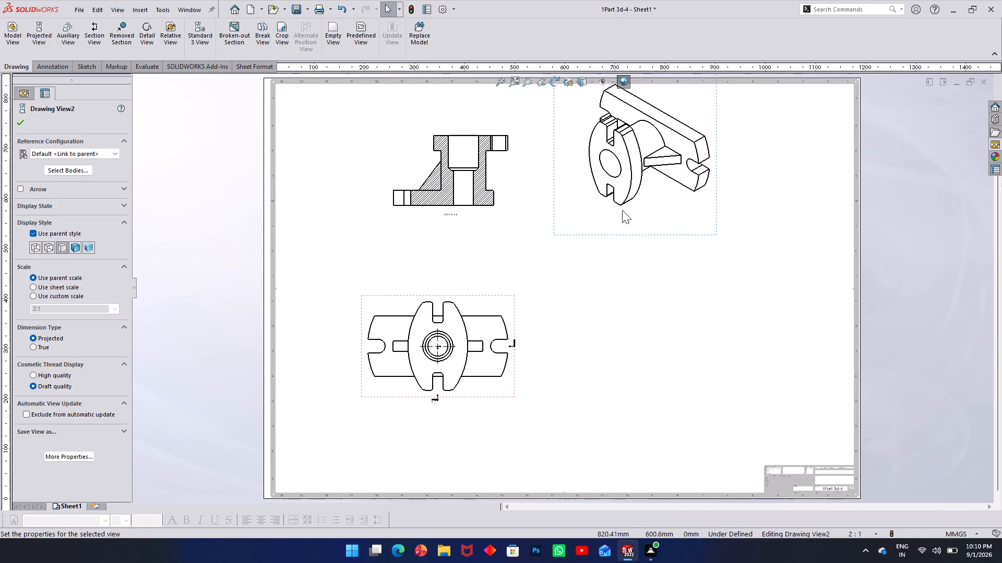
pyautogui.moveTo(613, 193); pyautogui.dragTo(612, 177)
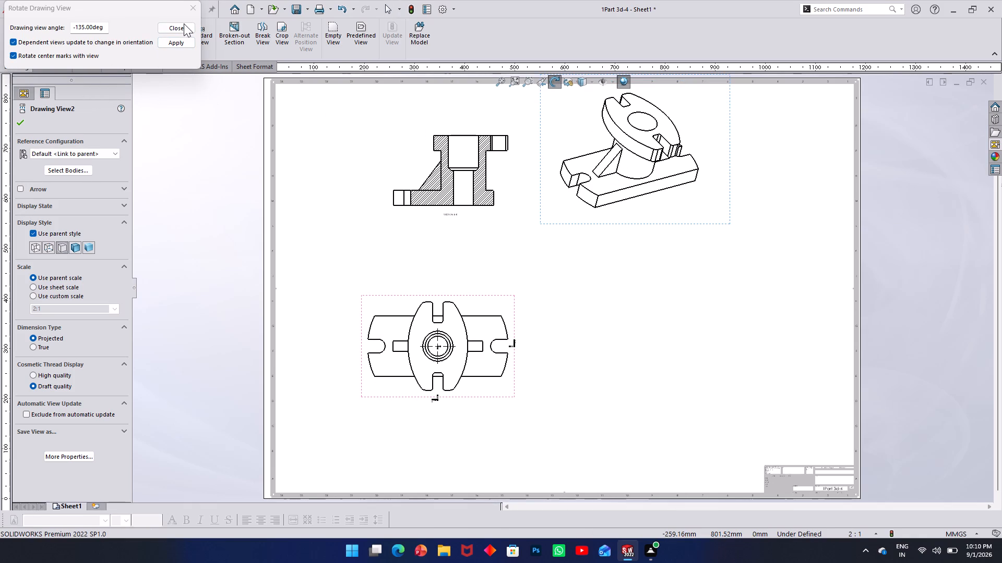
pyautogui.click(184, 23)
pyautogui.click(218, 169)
# Set the isometric view's display style to shaded with edges.
pyautogui.click(717, 150)
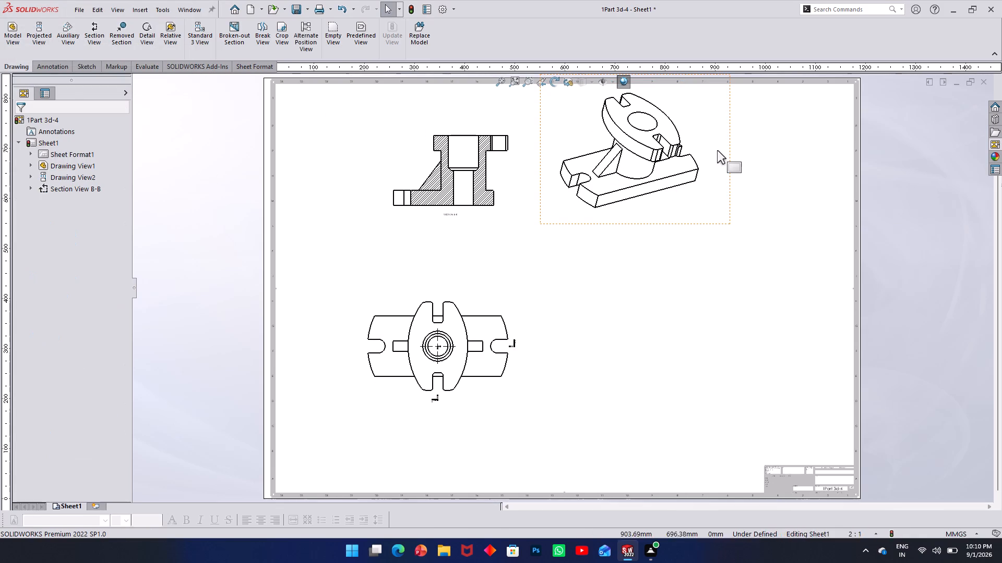
pyautogui.click(75, 247)
pyautogui.click(148, 214)
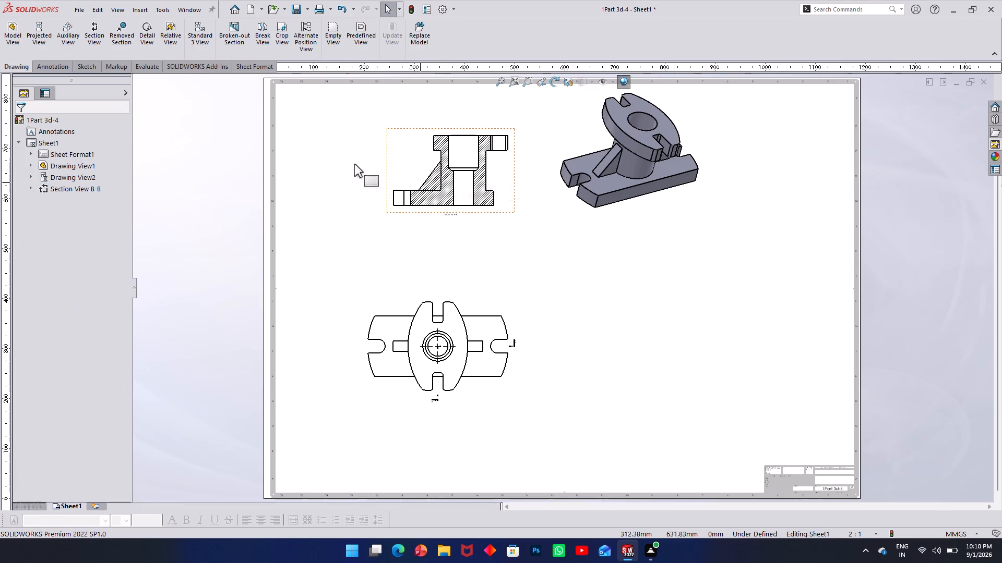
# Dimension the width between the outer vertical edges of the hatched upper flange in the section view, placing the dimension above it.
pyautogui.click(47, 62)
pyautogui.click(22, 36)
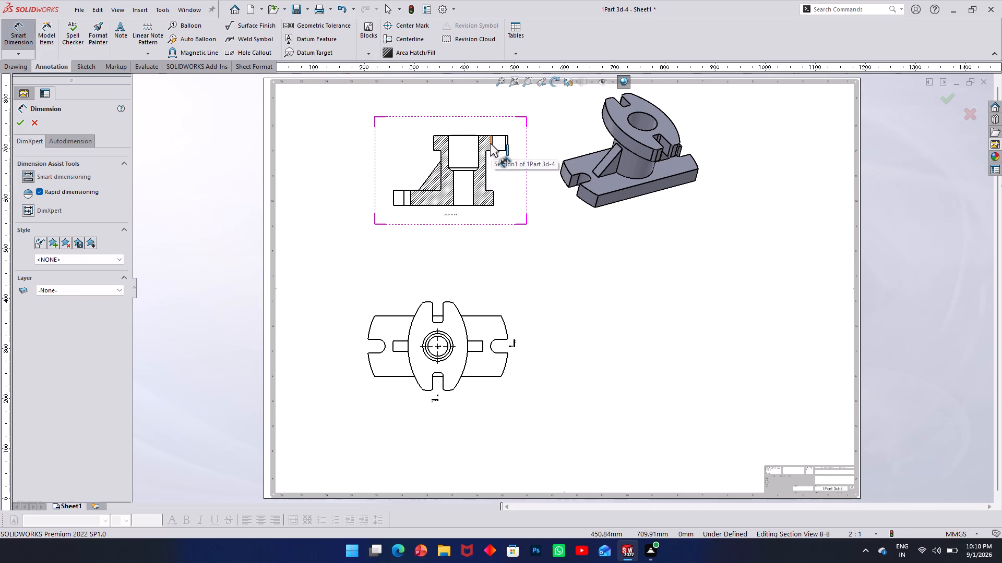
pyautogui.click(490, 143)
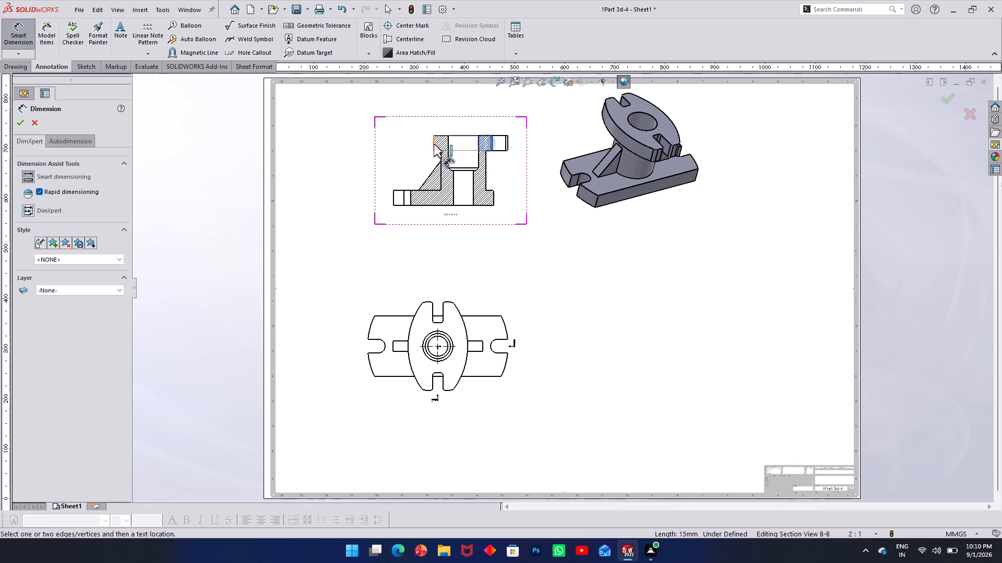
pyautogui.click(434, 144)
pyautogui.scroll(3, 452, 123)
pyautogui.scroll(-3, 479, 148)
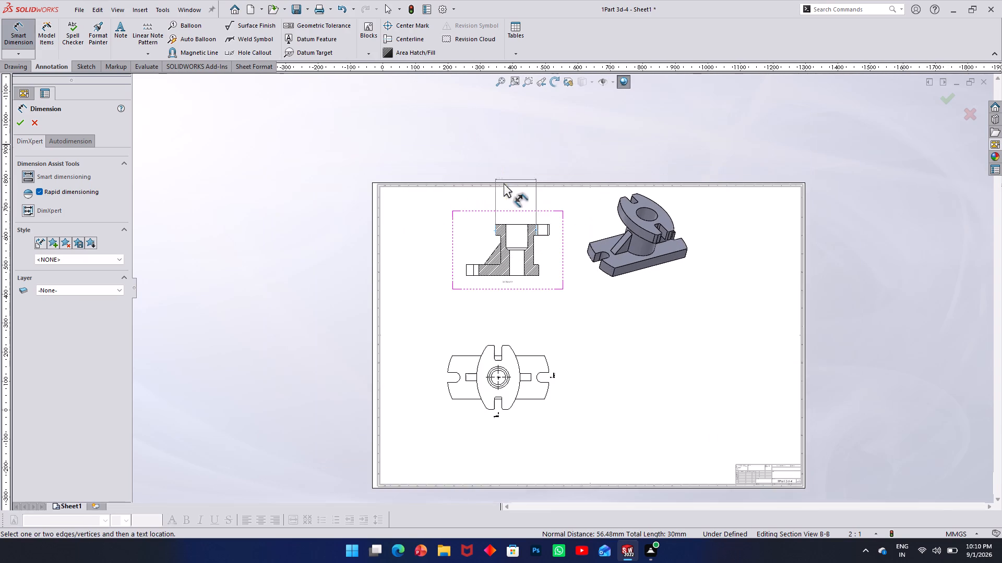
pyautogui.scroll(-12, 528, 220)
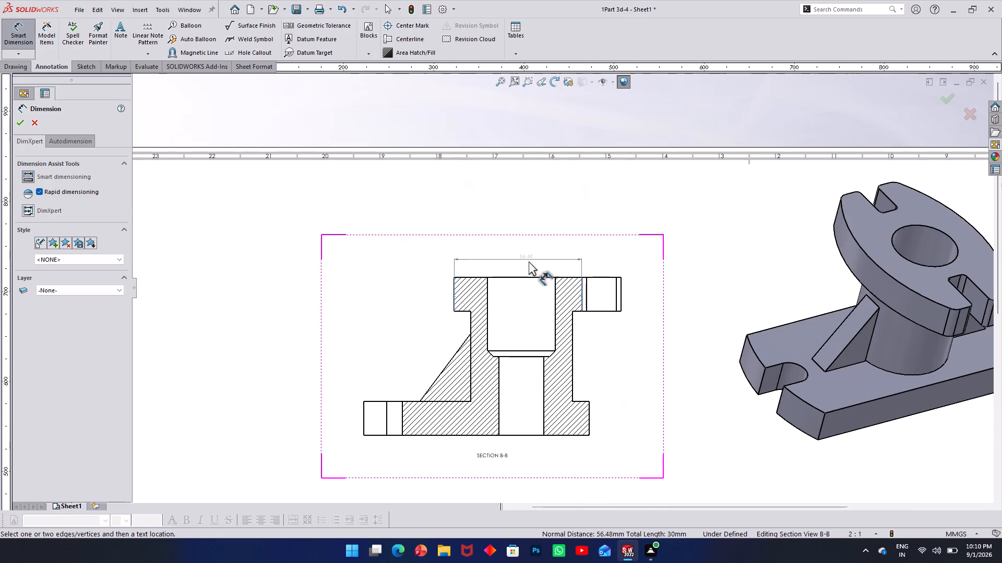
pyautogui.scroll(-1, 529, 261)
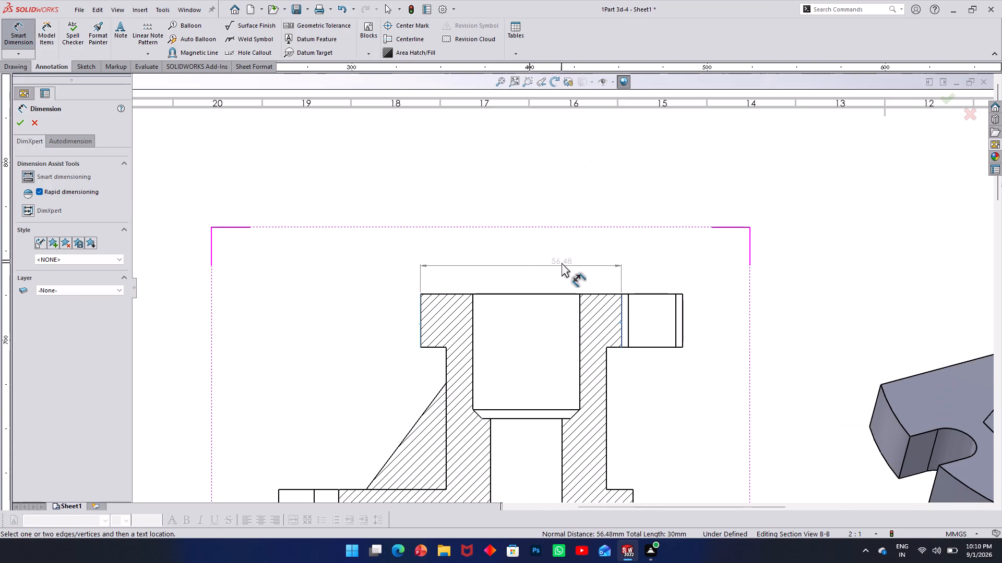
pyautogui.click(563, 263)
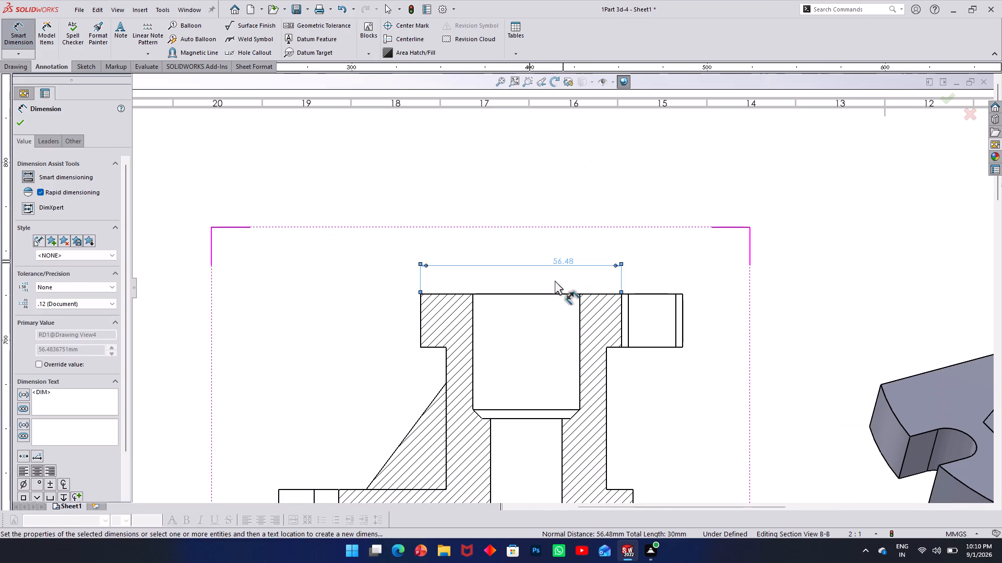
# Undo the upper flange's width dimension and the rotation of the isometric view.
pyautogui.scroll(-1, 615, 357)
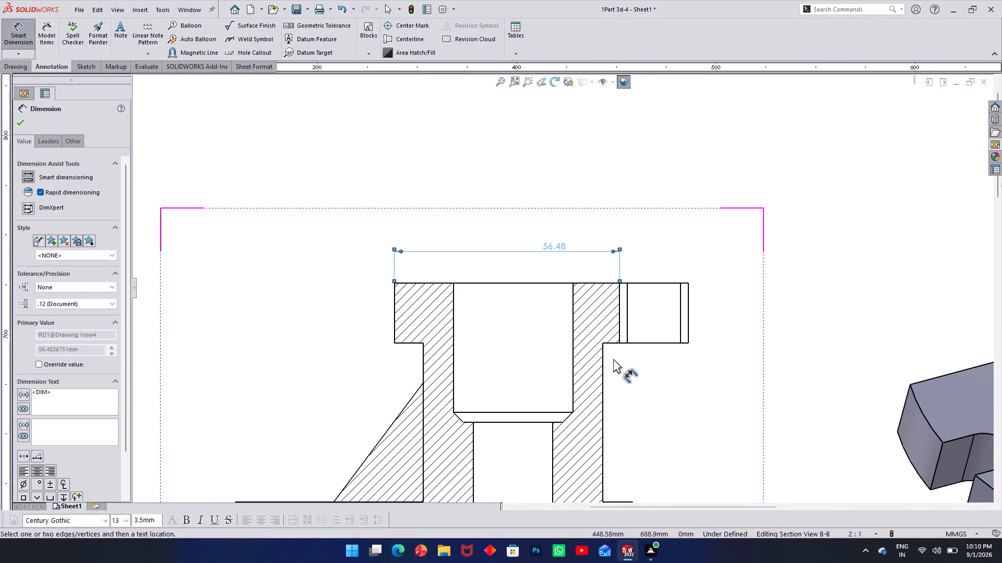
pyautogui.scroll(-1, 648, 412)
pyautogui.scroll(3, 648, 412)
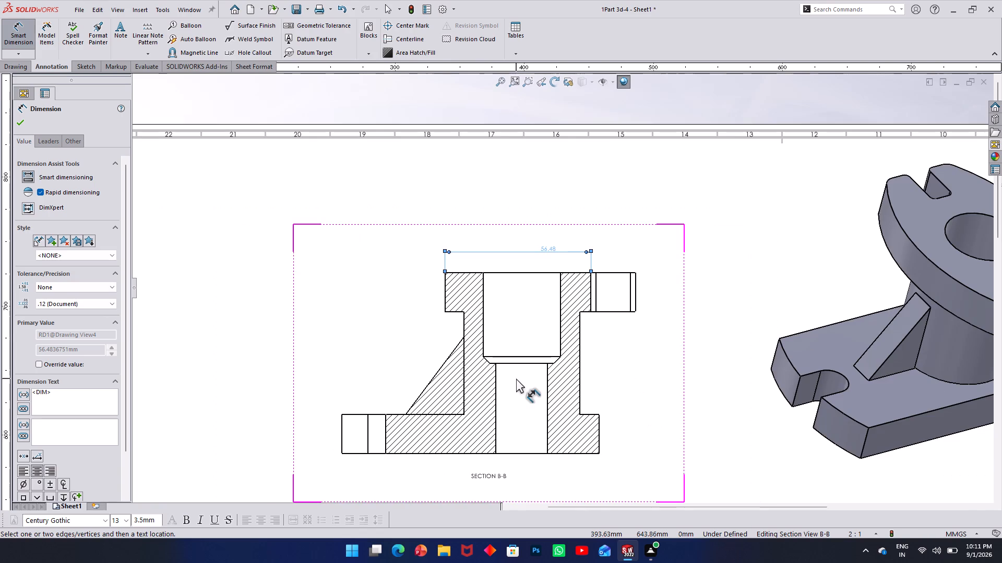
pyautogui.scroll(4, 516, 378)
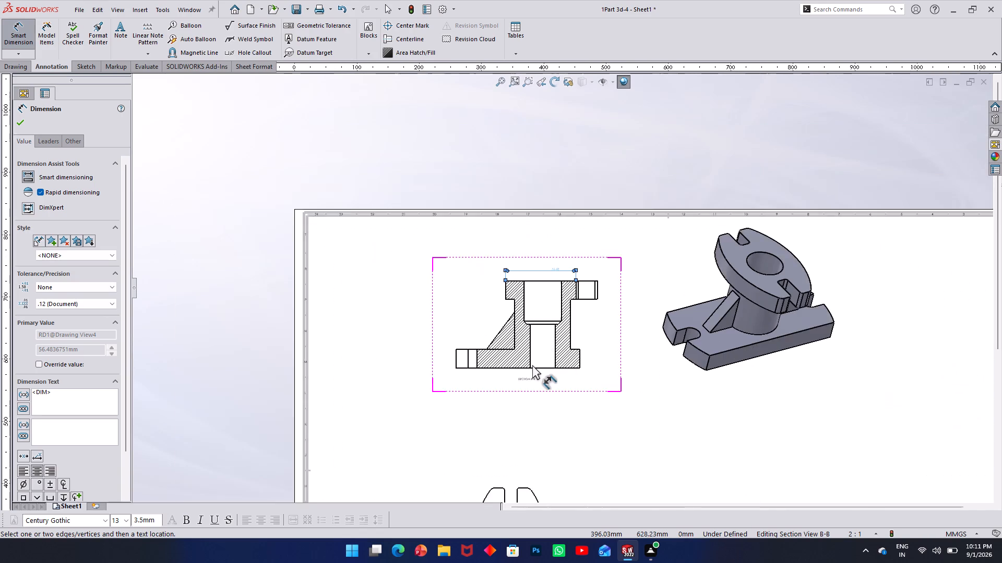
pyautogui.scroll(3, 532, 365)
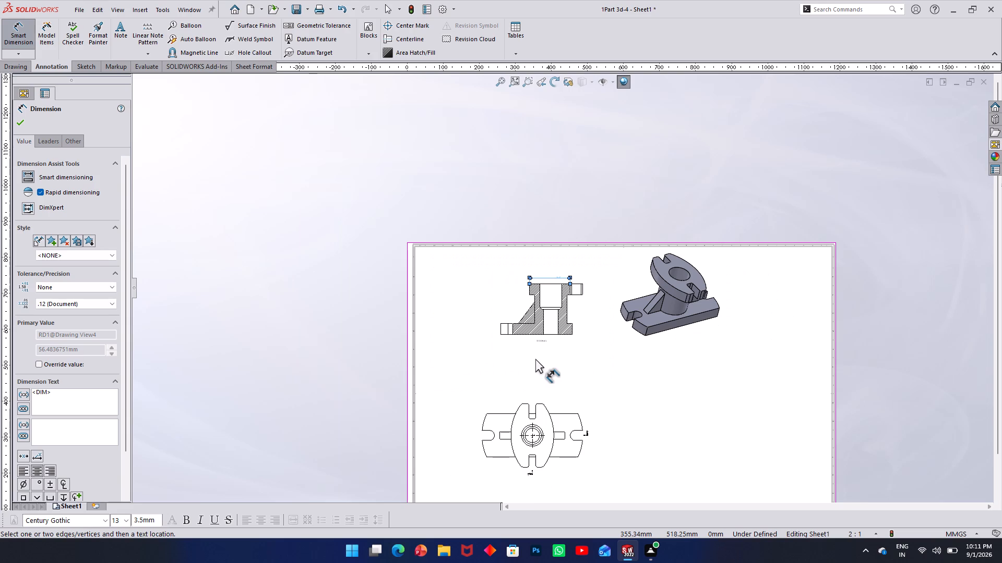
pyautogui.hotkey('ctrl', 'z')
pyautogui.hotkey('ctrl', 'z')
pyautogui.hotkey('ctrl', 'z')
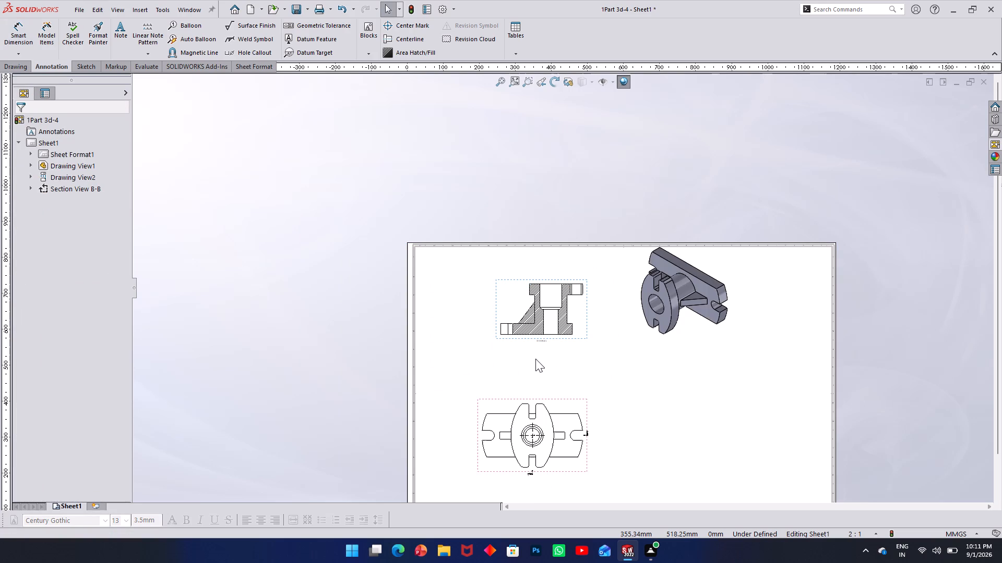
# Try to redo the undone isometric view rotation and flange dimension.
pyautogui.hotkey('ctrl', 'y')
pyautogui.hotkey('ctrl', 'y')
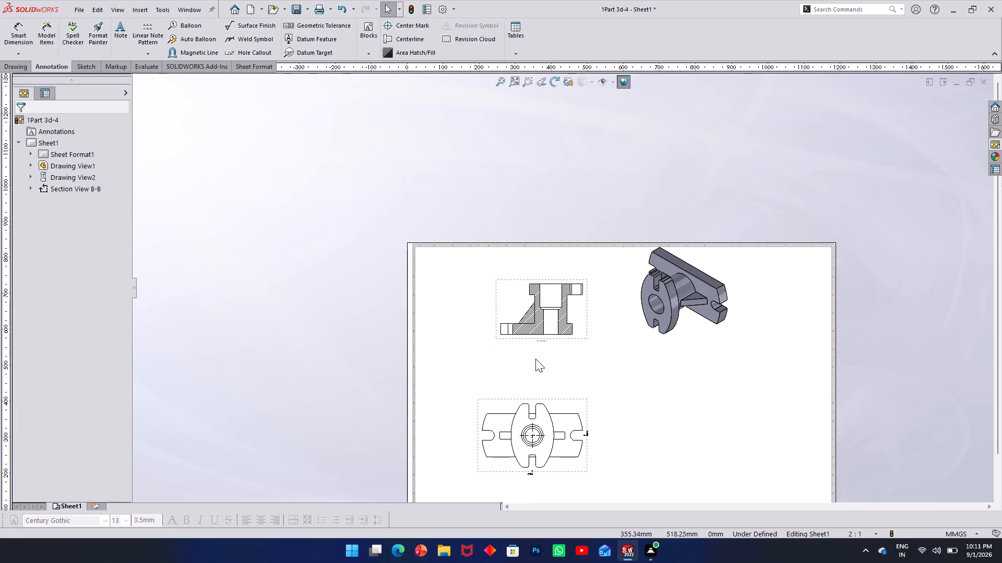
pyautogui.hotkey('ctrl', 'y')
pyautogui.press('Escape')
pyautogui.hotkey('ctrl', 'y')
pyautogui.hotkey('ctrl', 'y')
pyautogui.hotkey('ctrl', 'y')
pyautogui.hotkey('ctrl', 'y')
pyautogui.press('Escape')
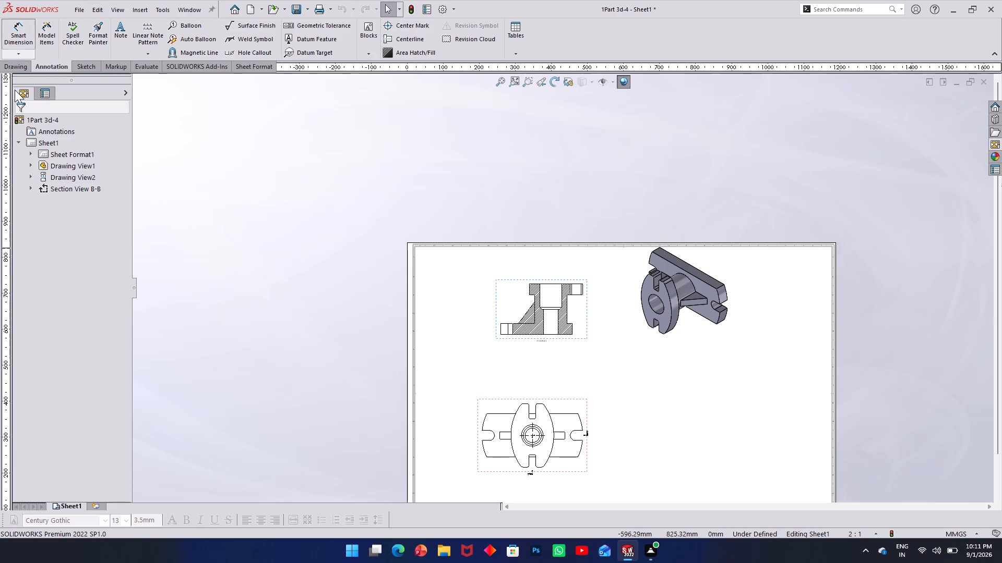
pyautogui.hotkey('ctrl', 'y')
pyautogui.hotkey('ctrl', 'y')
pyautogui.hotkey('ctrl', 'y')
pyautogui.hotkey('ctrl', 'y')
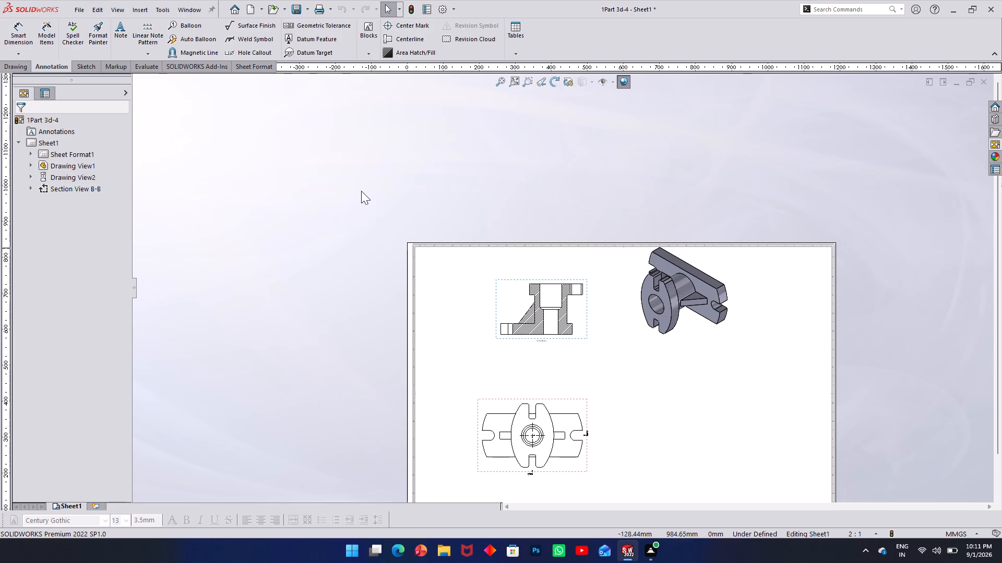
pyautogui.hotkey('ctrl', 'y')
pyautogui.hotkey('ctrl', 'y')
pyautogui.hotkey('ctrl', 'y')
# Rotate the isometric view to a drawing view angle of about -123.46 degrees so the bracket's slotted base lies at the bottom.
pyautogui.rightClick(707, 264)
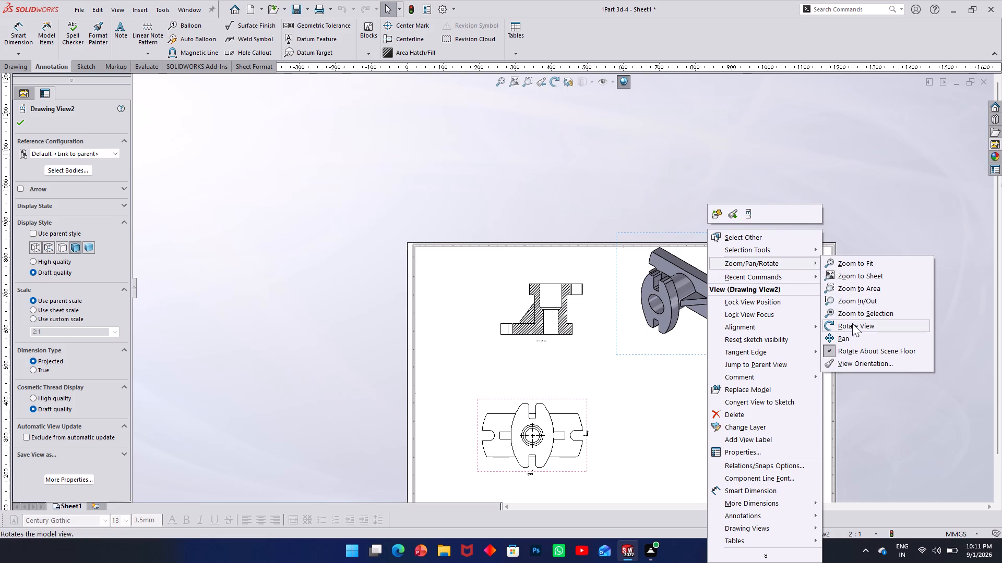
pyautogui.click(852, 323)
pyautogui.moveTo(667, 322); pyautogui.dragTo(677, 295)
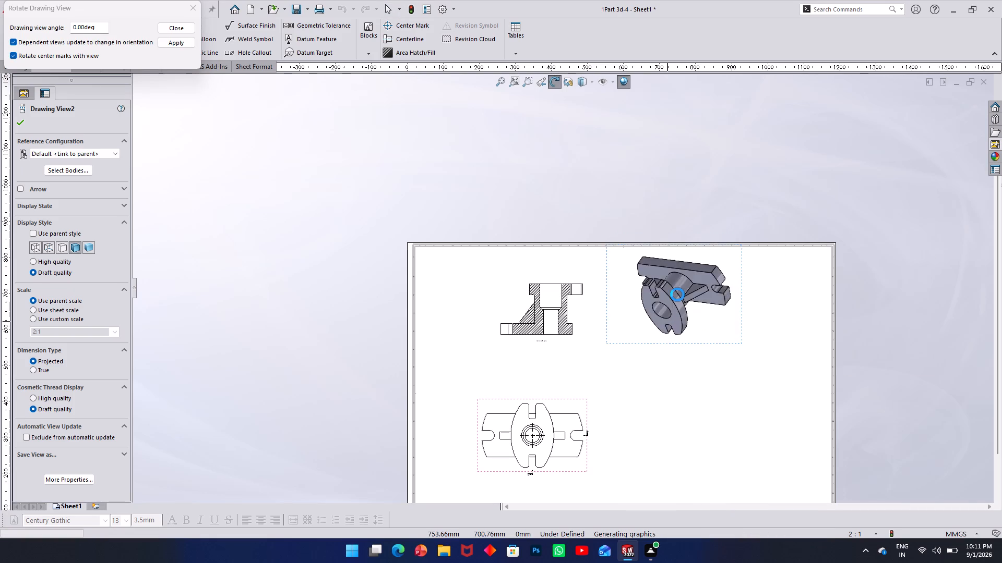
pyautogui.moveTo(677, 295); pyautogui.dragTo(662, 312)
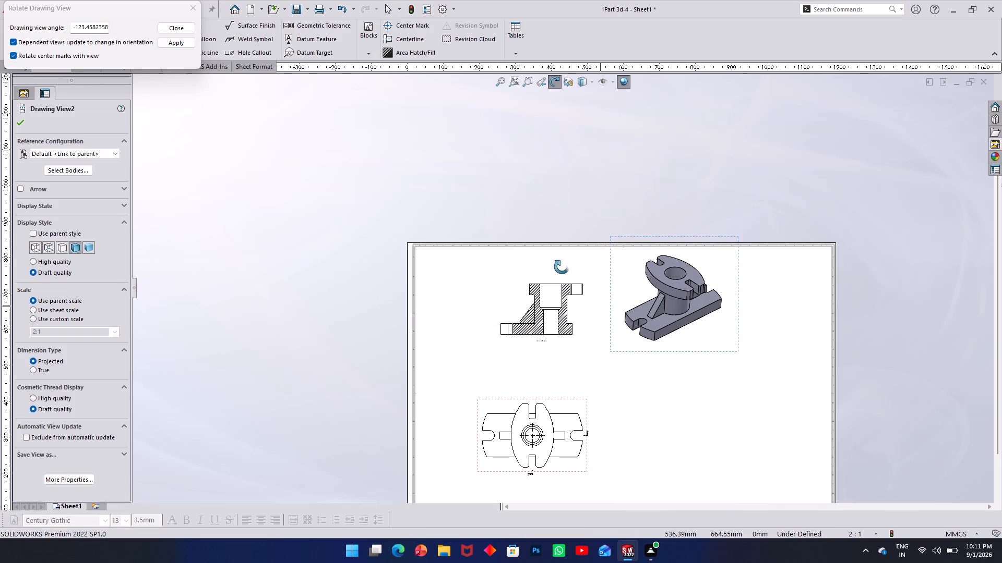
pyautogui.click(180, 29)
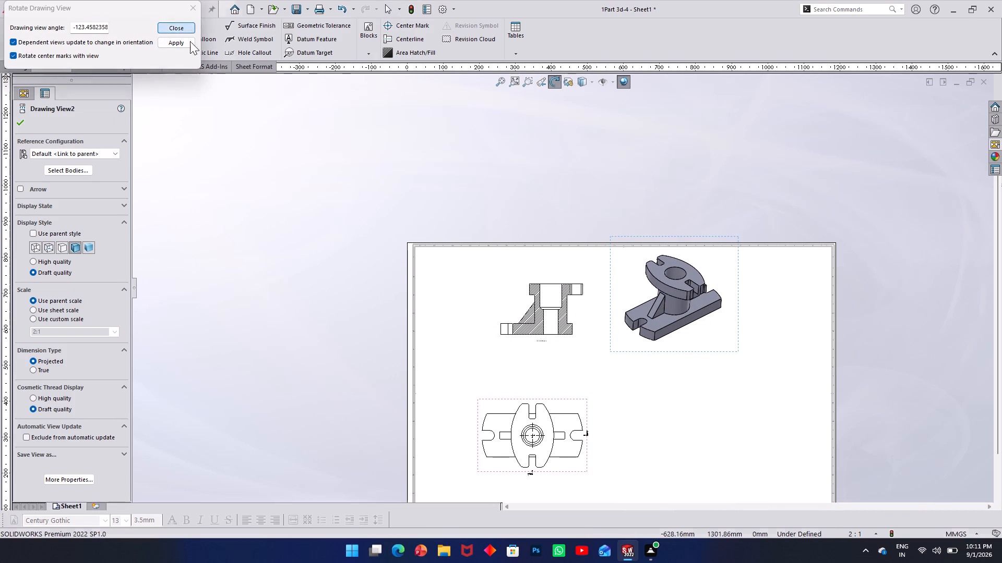
pyautogui.moveTo(697, 331); pyautogui.dragTo(723, 341)
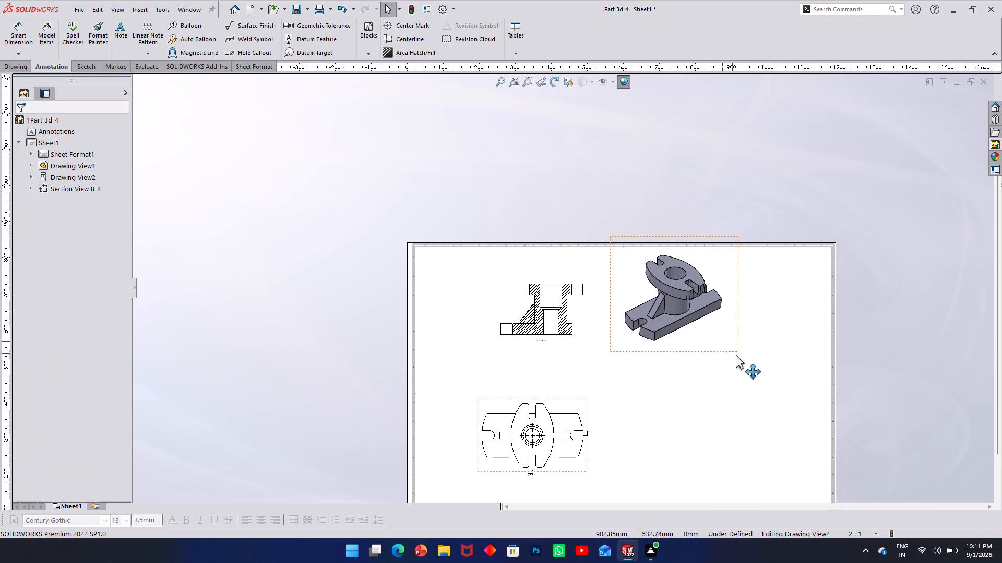
# Move the shaded isometric view further from the section view, toward the sheet's outer edge.
pyautogui.moveTo(736, 354); pyautogui.dragTo(788, 378)
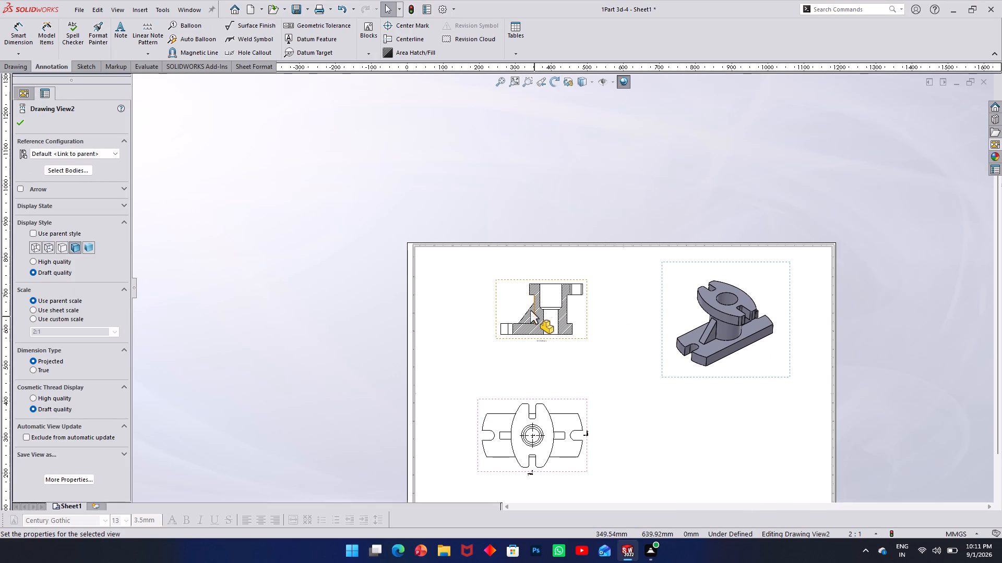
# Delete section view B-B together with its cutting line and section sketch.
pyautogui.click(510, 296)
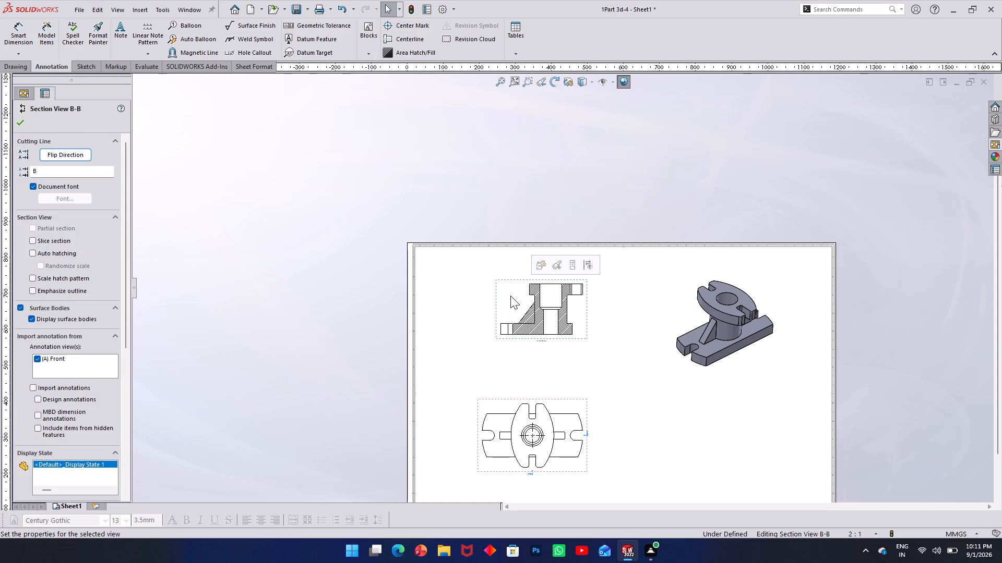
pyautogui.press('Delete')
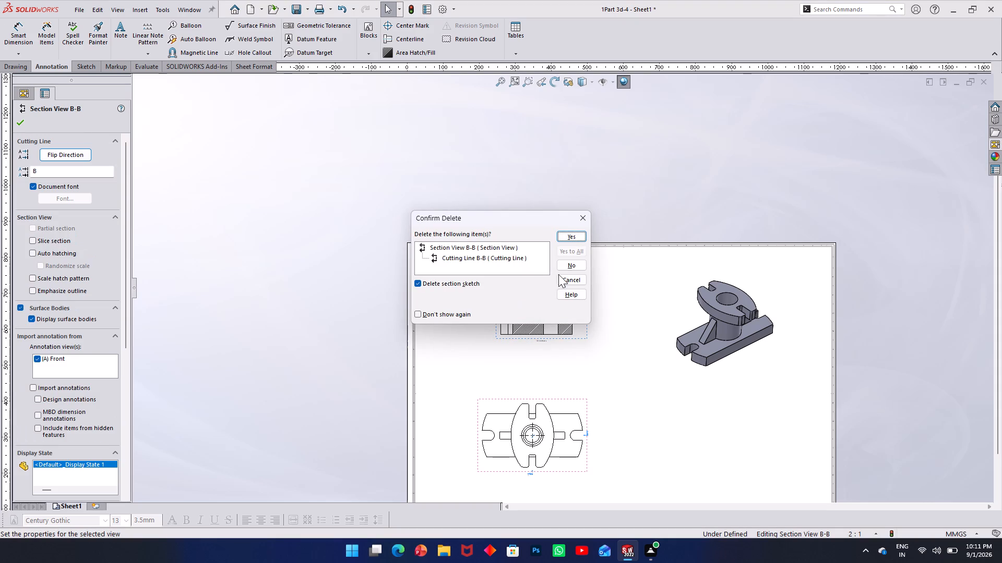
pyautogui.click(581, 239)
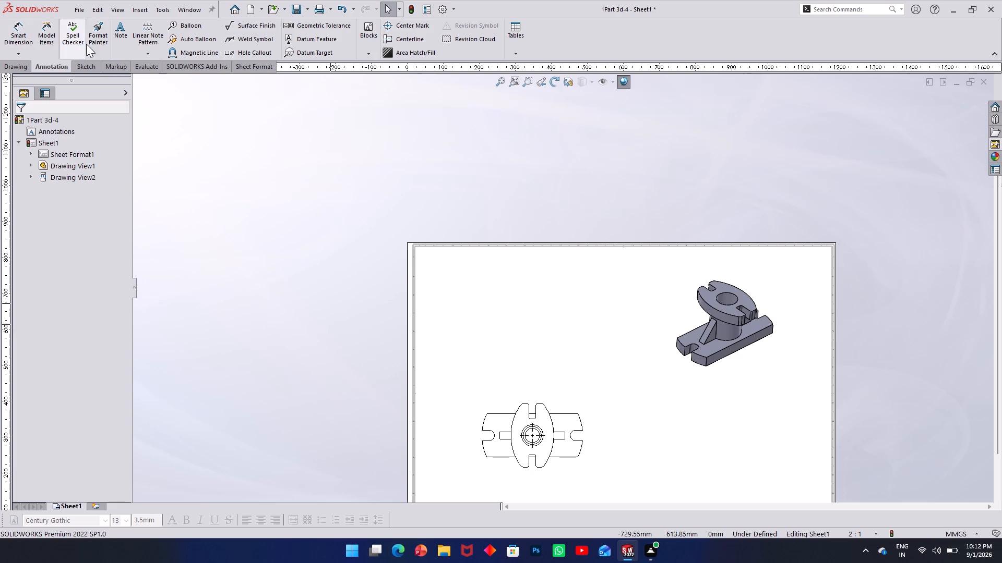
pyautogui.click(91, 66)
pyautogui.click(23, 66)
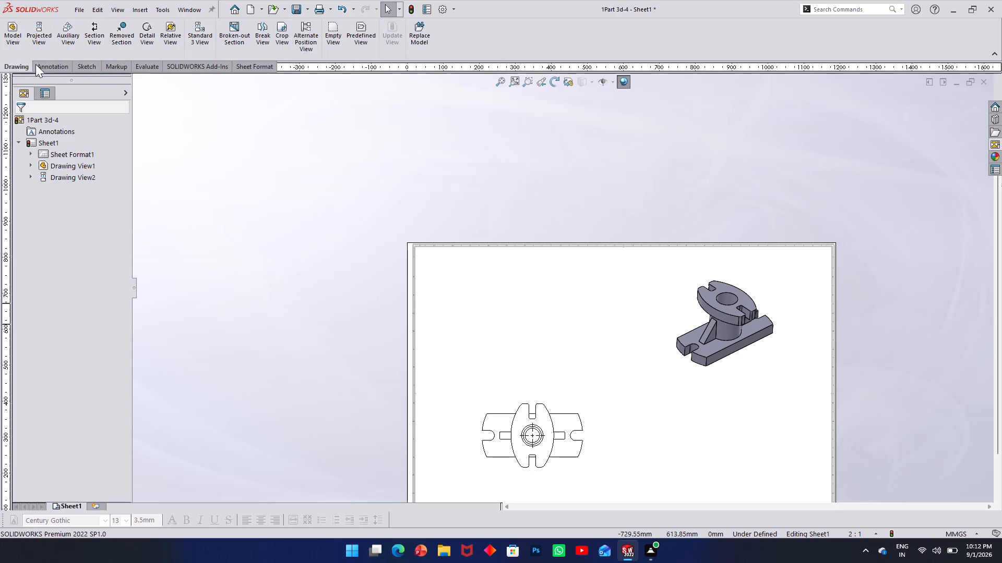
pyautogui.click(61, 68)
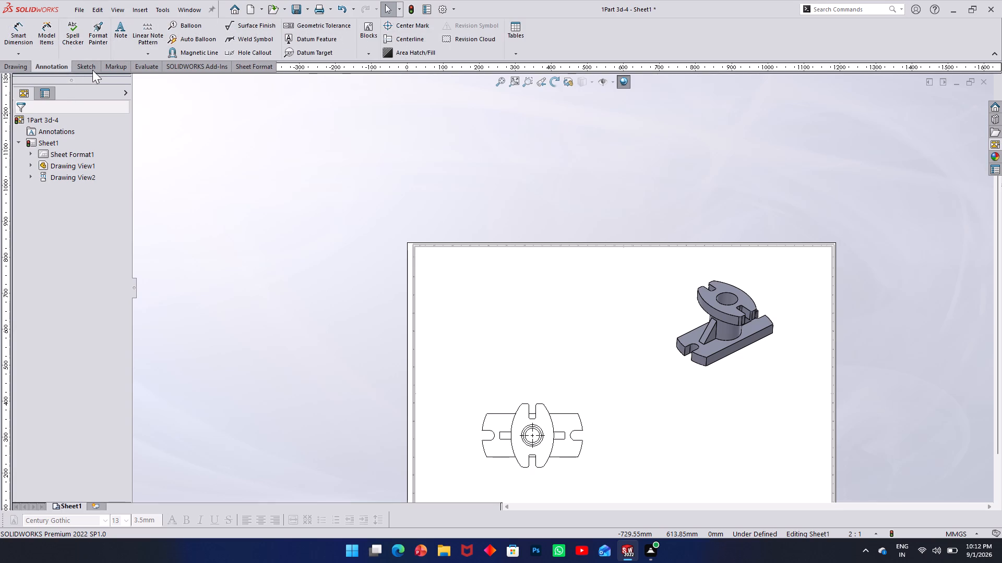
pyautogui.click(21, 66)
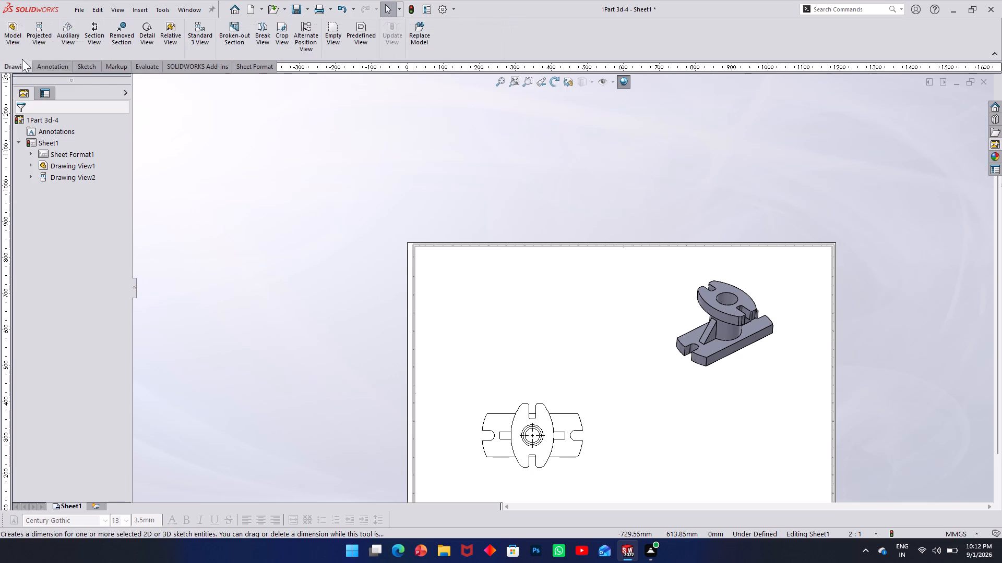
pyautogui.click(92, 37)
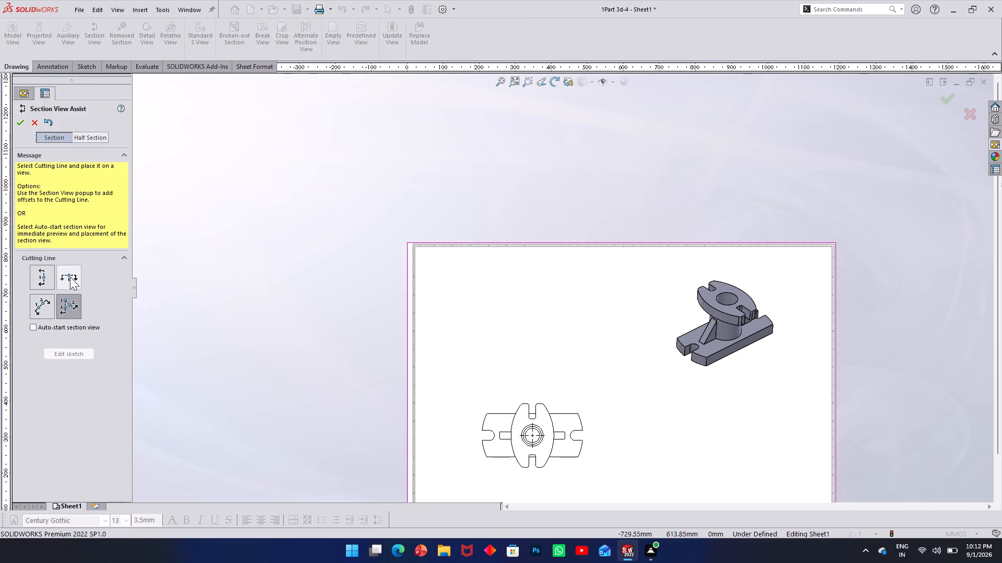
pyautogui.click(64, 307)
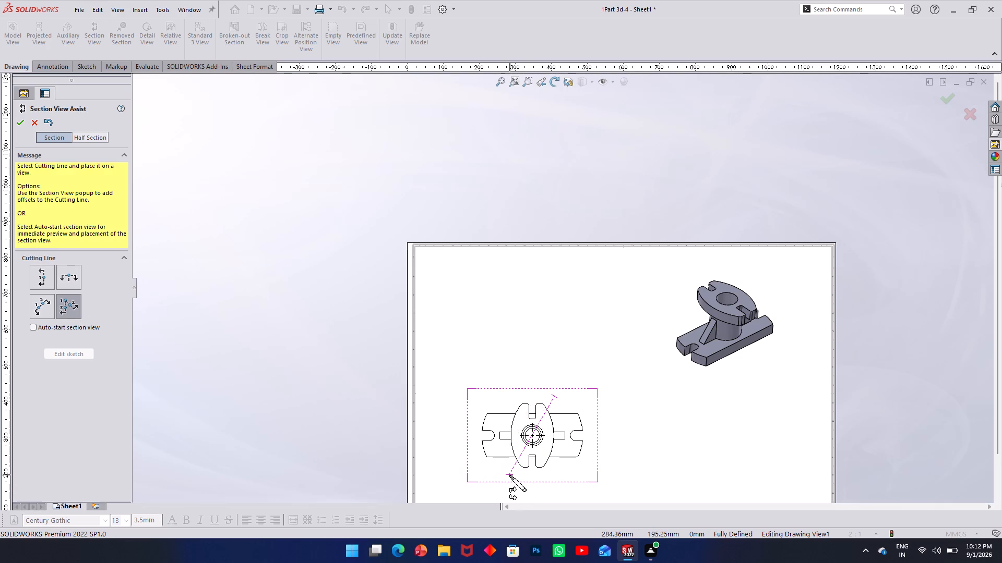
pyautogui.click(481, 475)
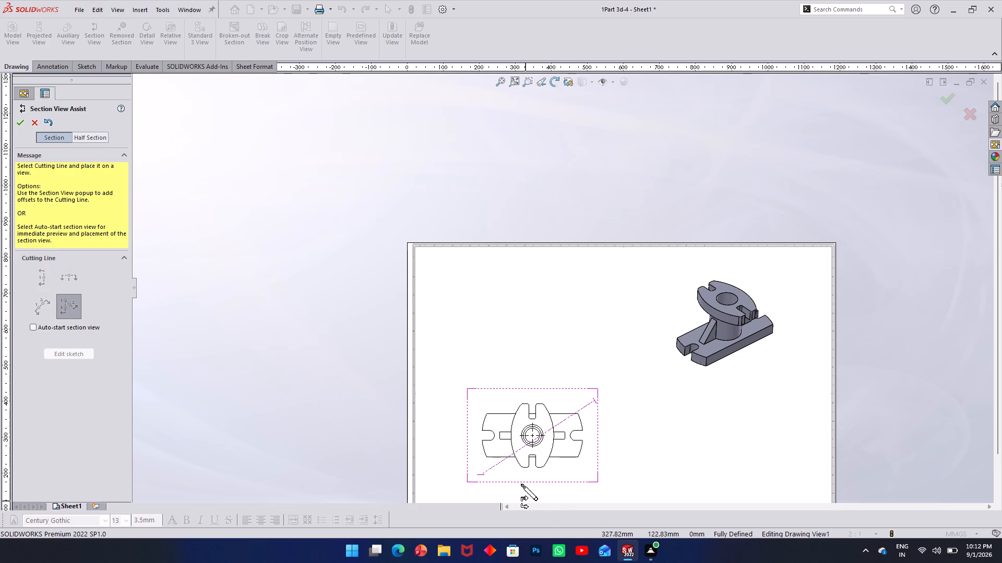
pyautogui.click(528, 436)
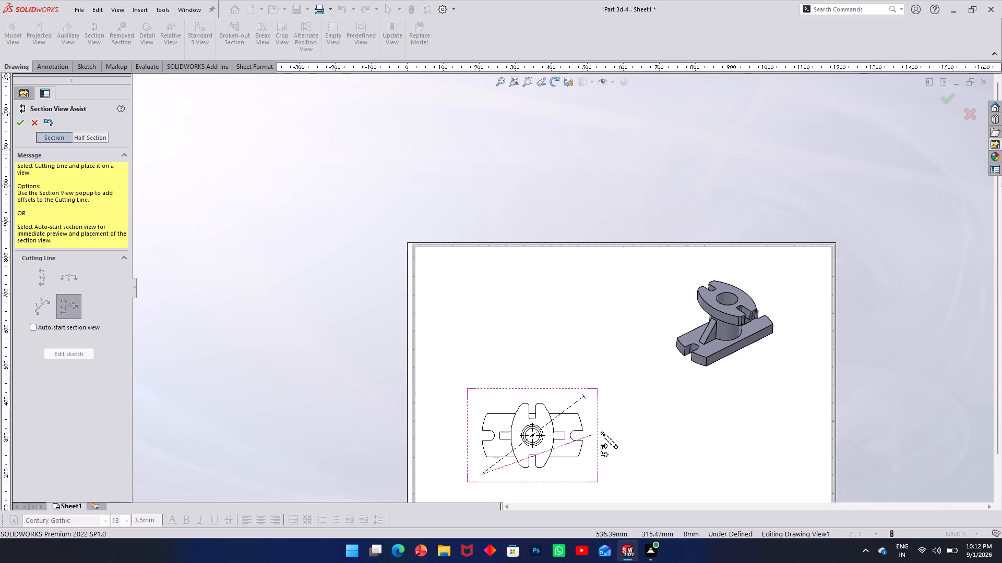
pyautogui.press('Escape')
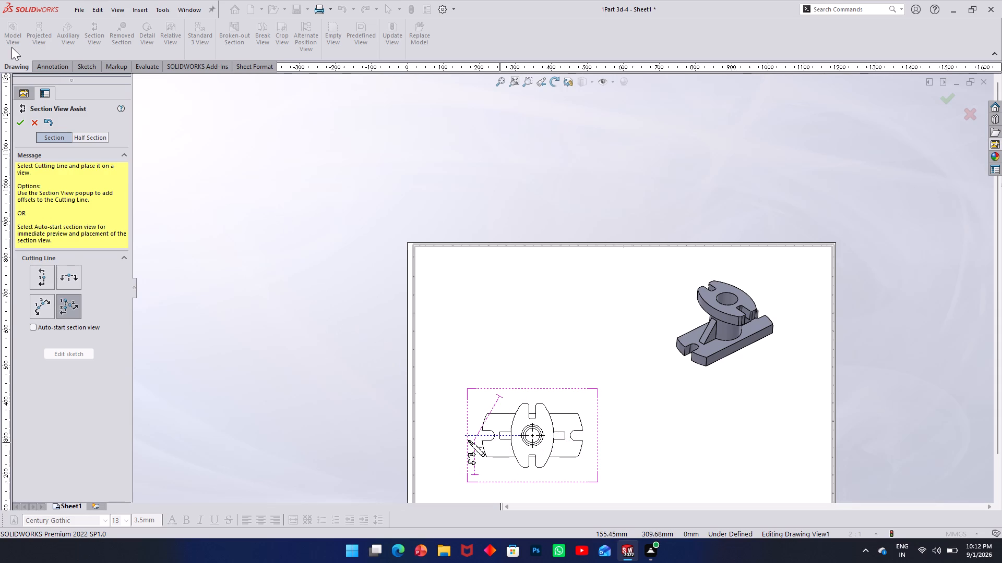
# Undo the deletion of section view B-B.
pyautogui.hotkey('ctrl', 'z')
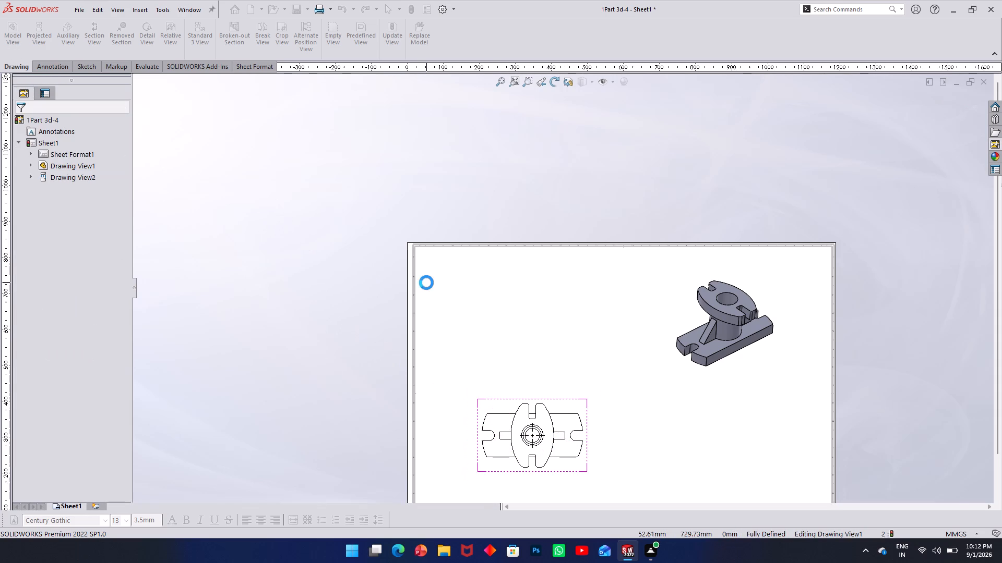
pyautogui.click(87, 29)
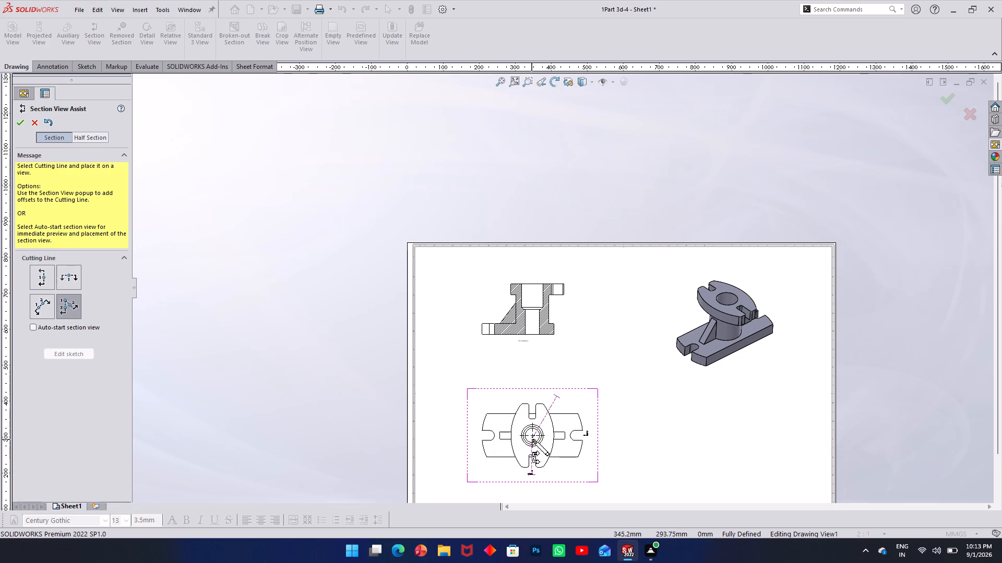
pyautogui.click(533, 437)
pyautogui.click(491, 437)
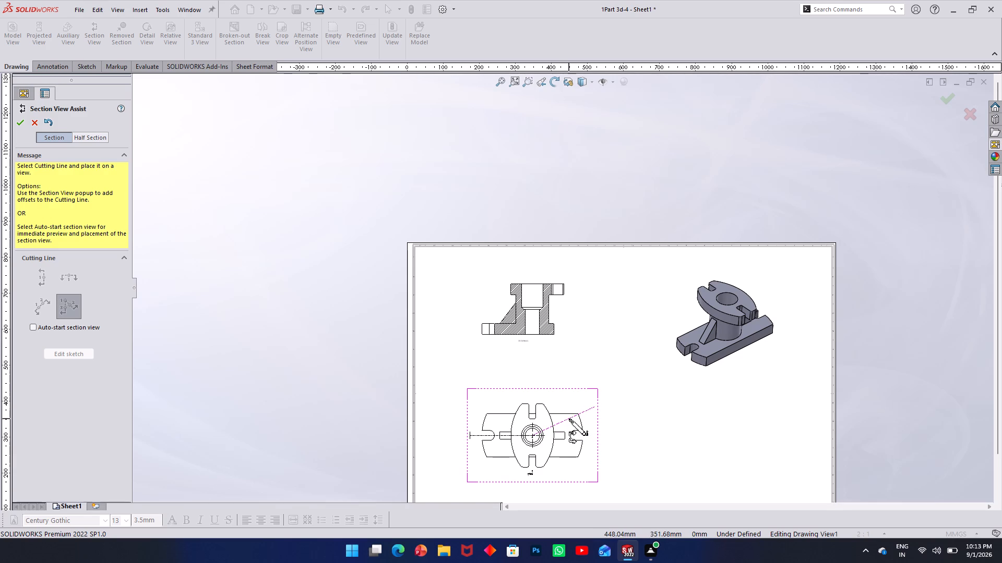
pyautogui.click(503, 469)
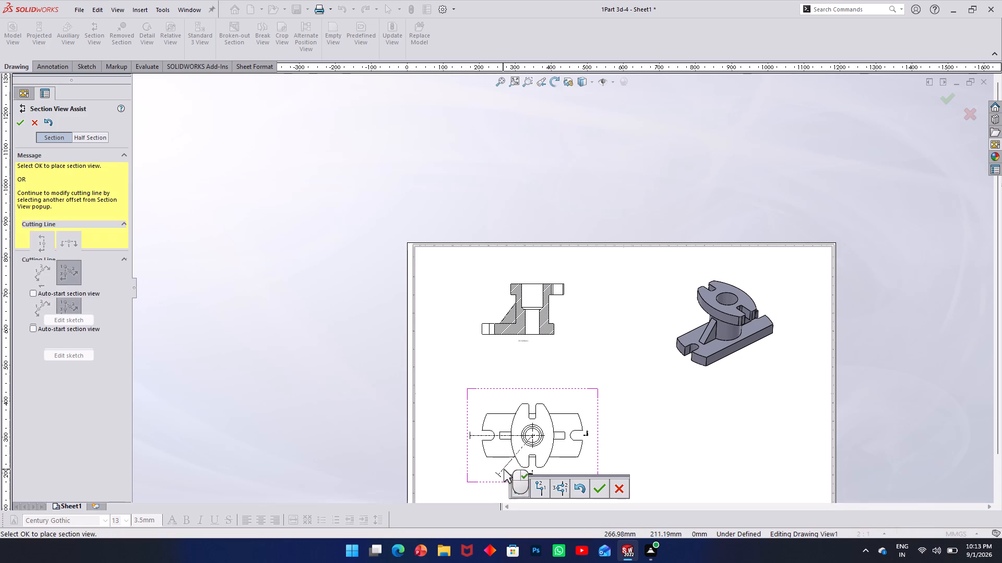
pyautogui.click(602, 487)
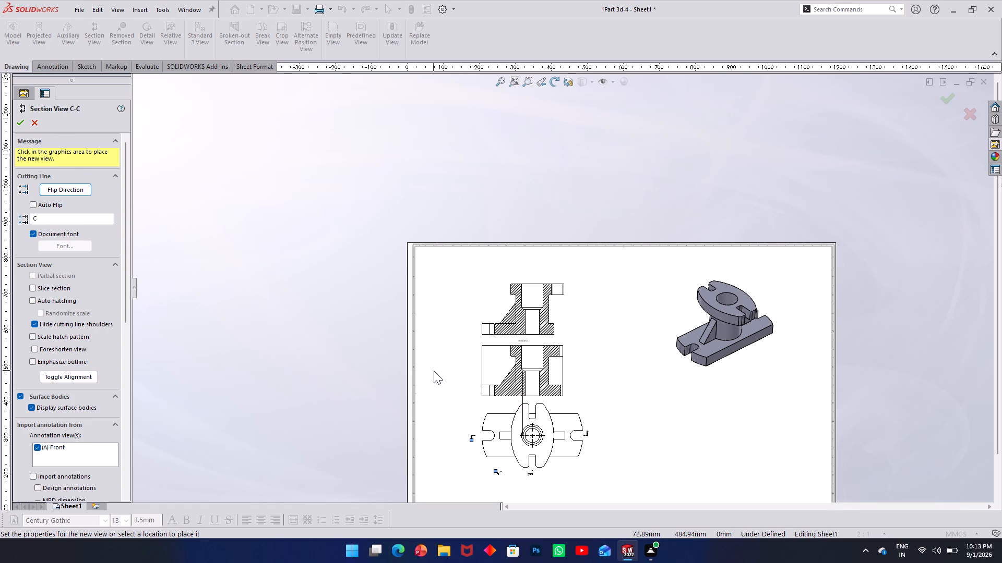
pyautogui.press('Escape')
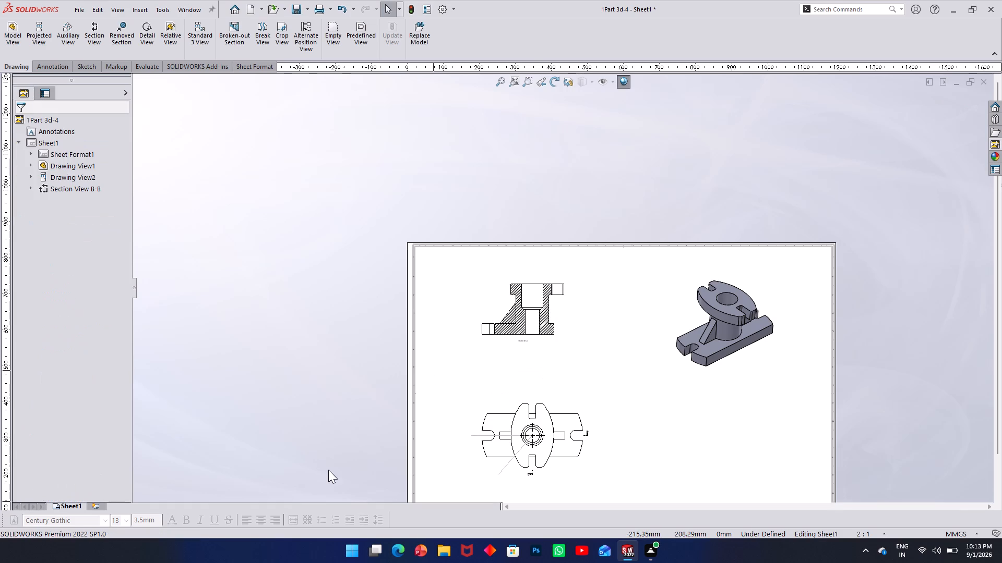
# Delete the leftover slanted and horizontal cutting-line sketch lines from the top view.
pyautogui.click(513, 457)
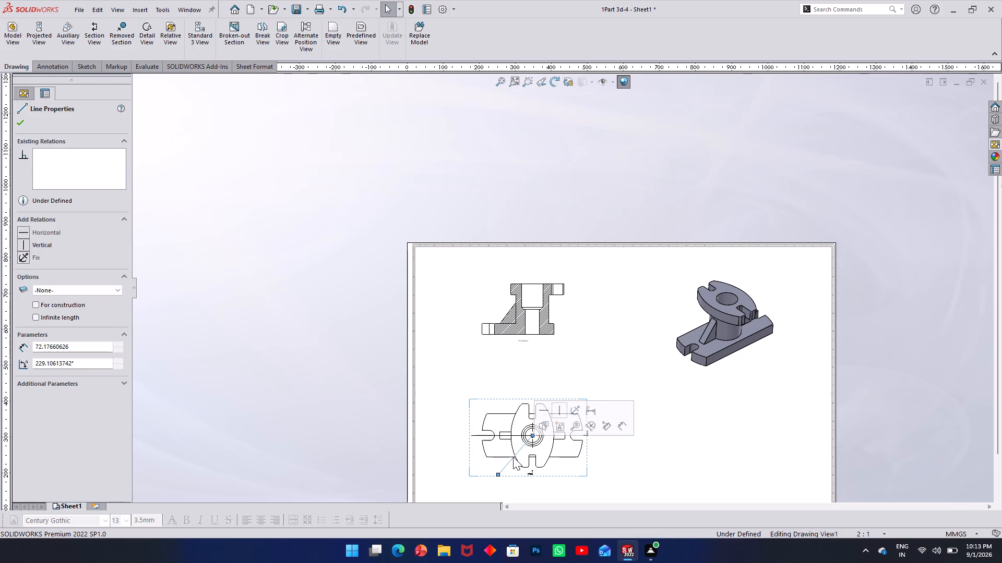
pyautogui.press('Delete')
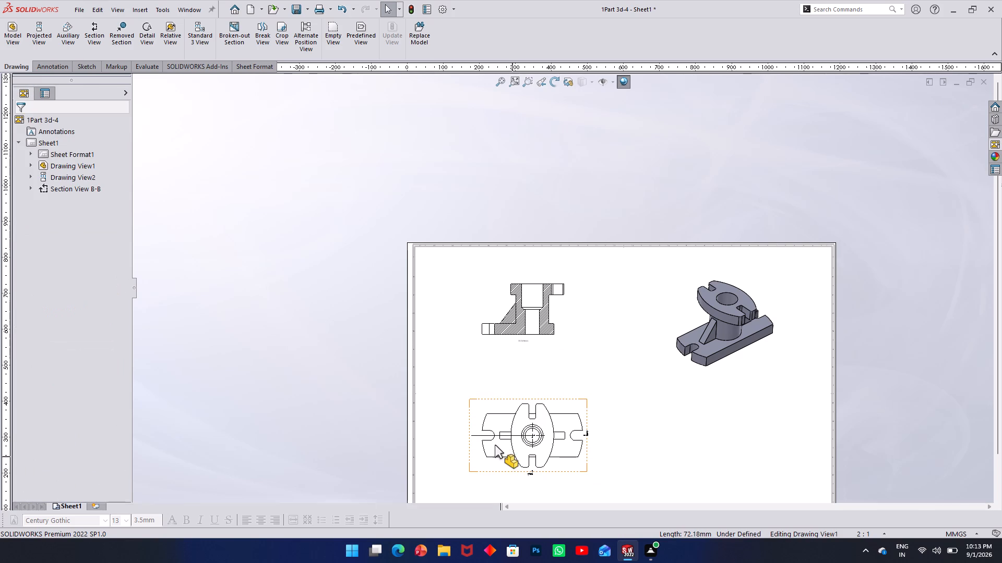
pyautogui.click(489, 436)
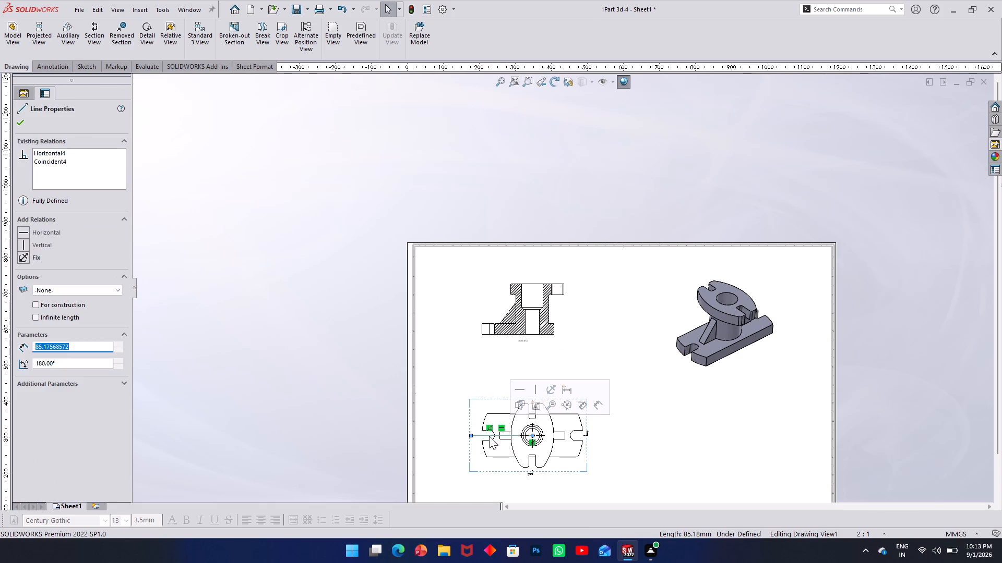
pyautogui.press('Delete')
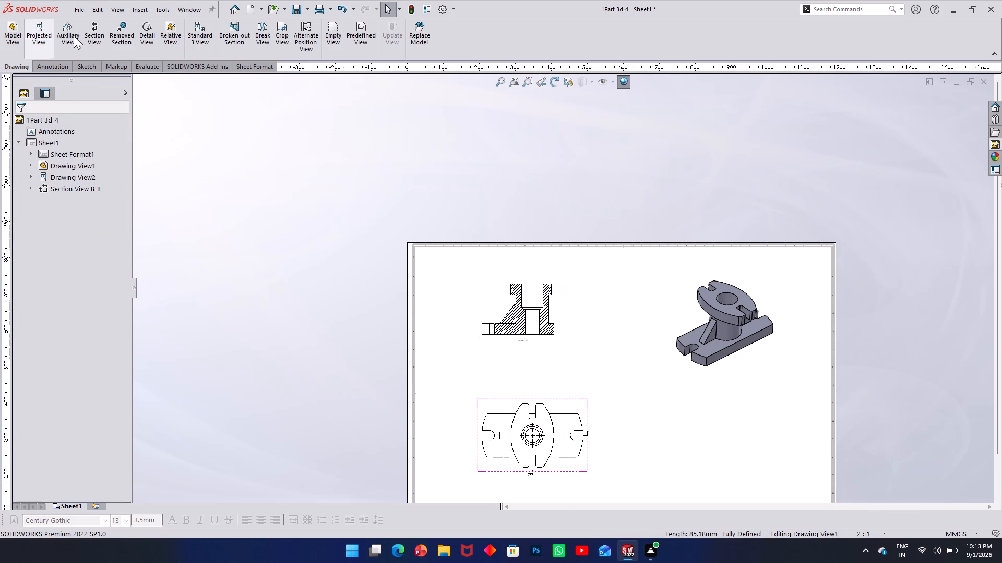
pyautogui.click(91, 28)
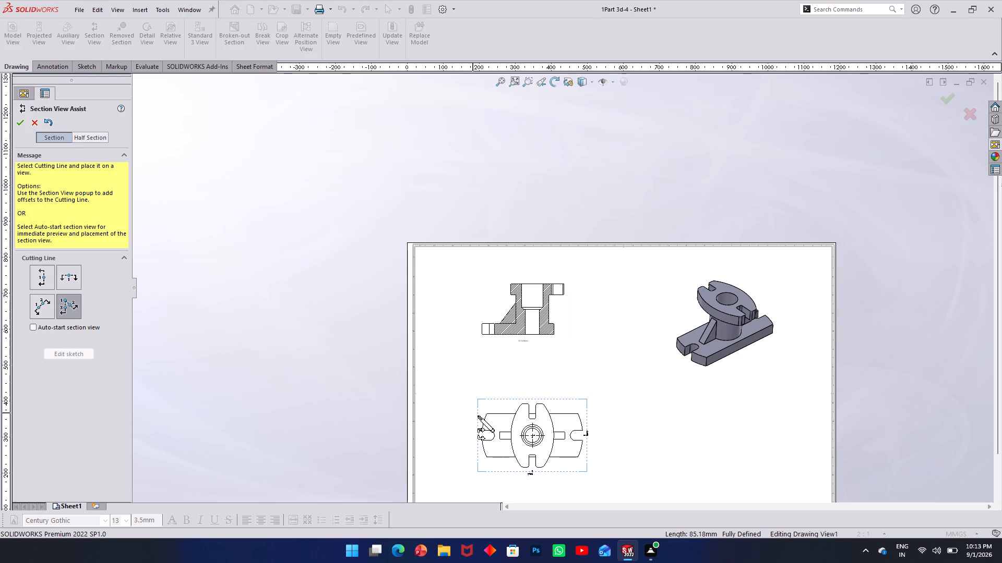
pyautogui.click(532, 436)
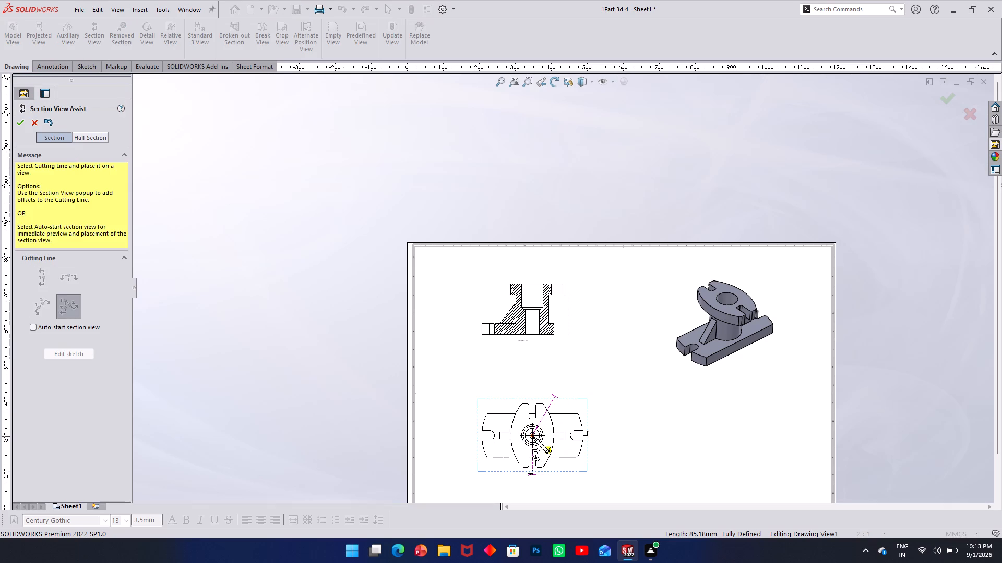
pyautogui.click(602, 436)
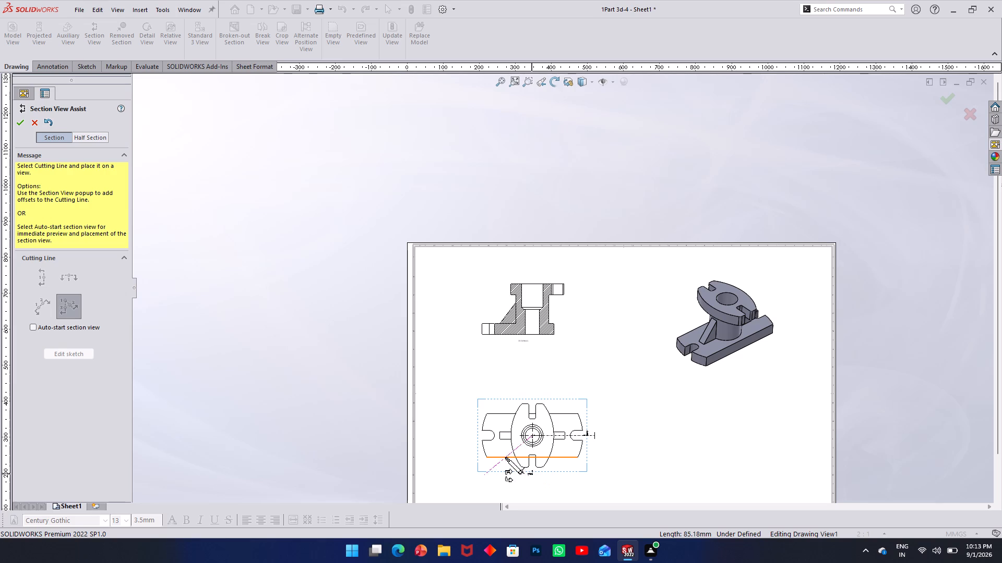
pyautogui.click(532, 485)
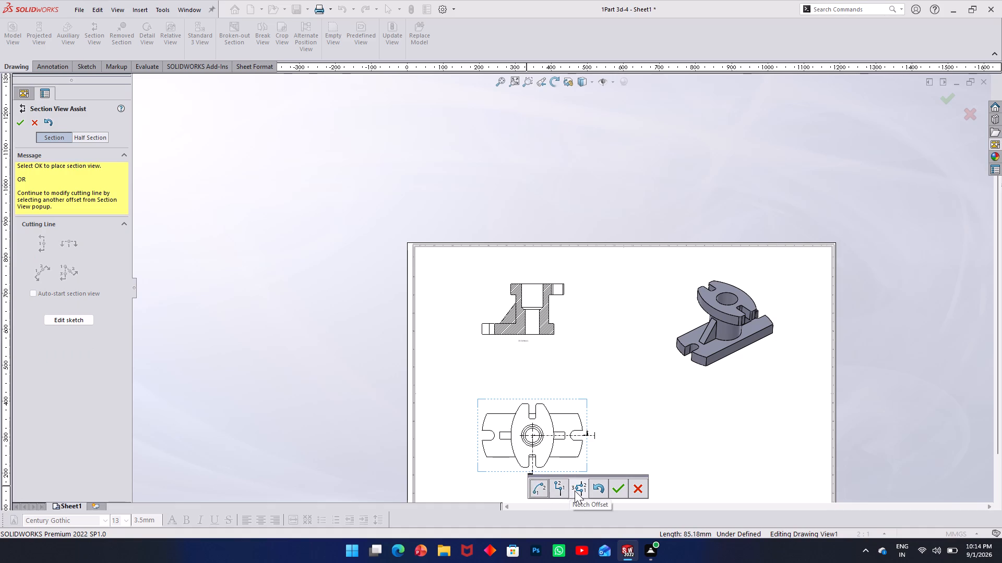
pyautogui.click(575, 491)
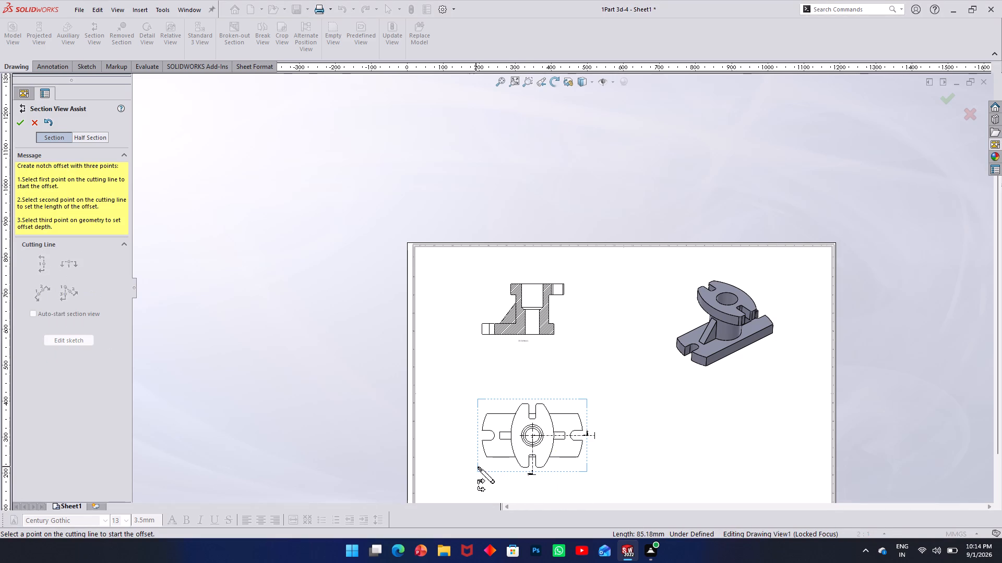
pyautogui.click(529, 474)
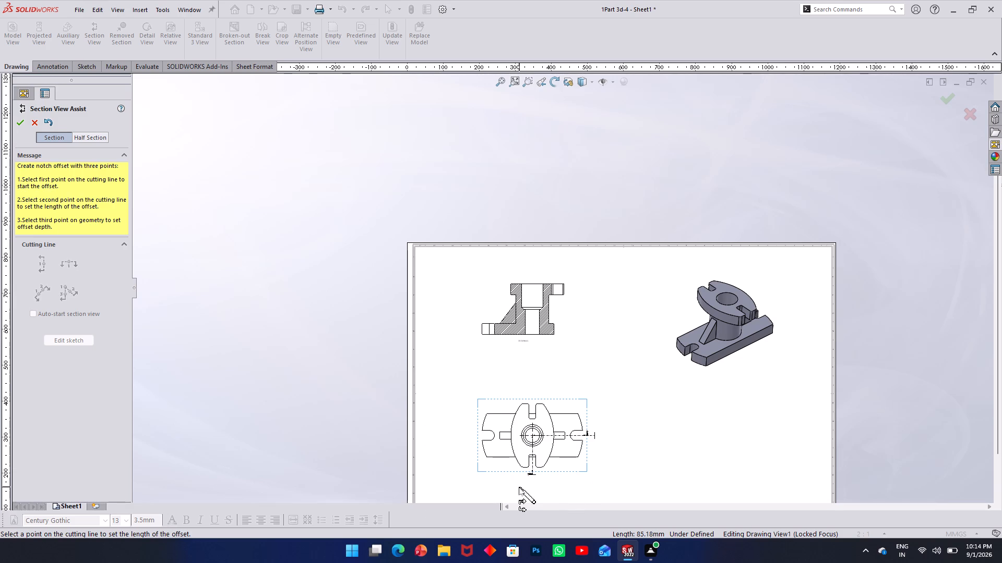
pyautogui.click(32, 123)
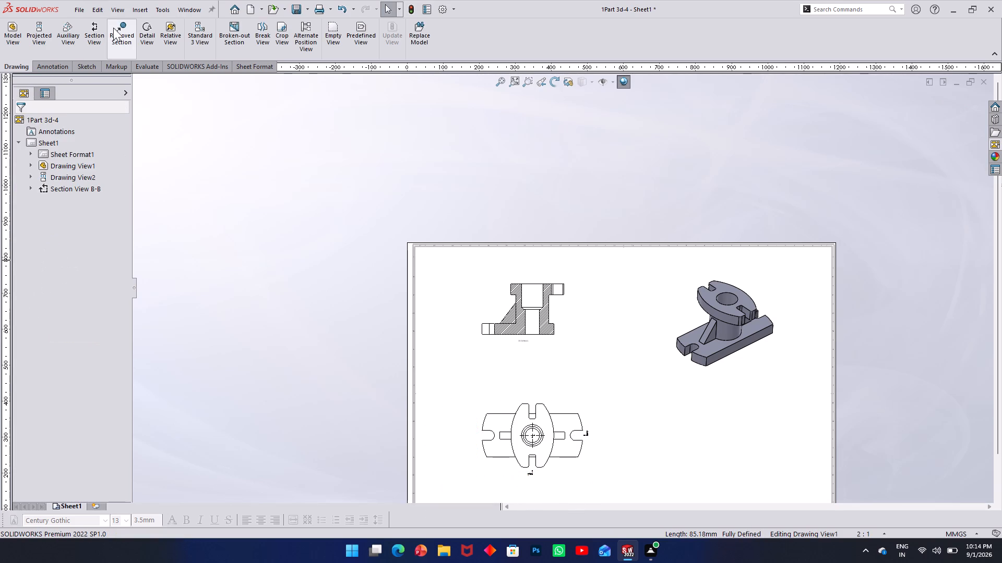
# Create an aligned section from the top view's bore centre, with arms running right and down, and place it between the top view and section B-B.
pyautogui.click(96, 34)
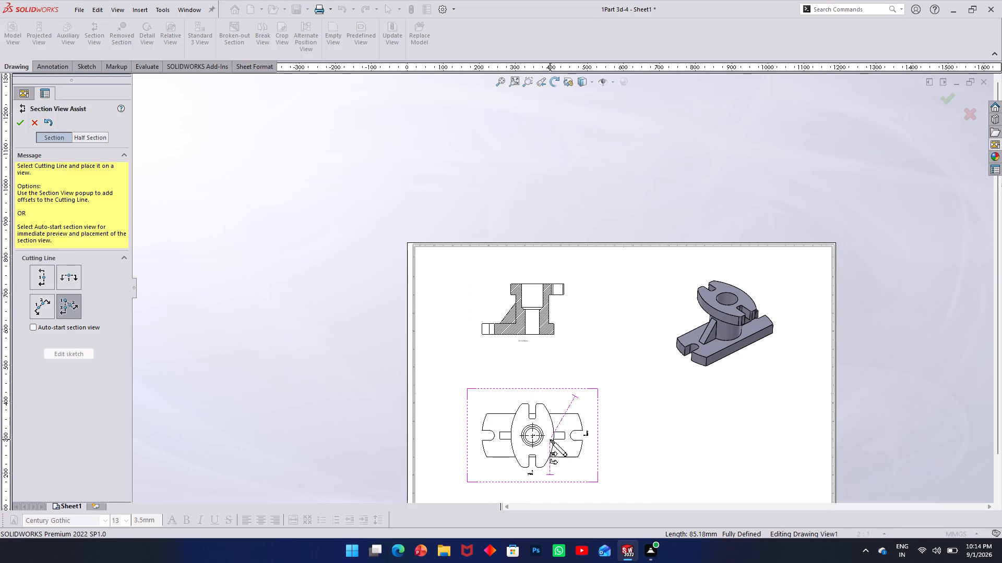
pyautogui.click(531, 435)
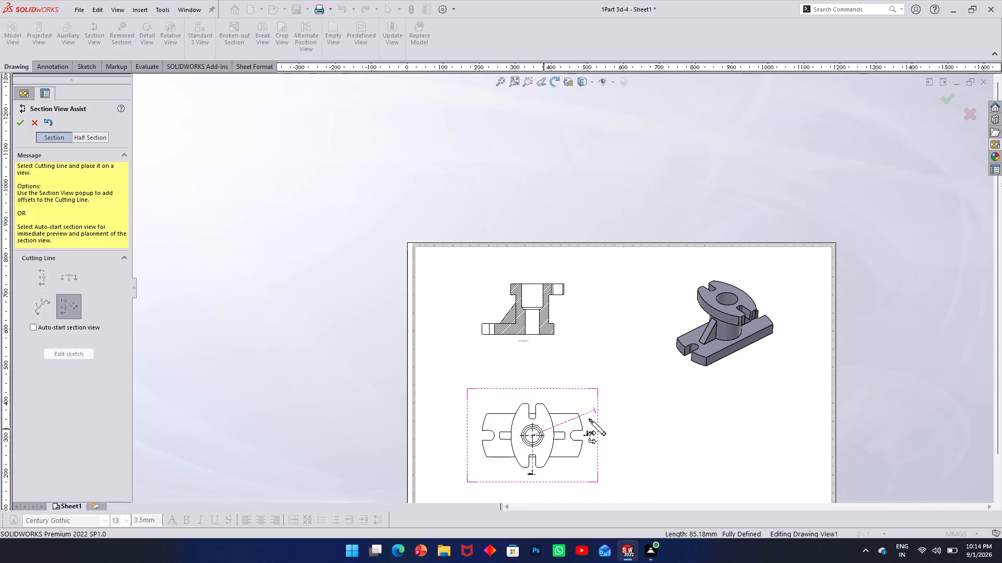
pyautogui.click(616, 435)
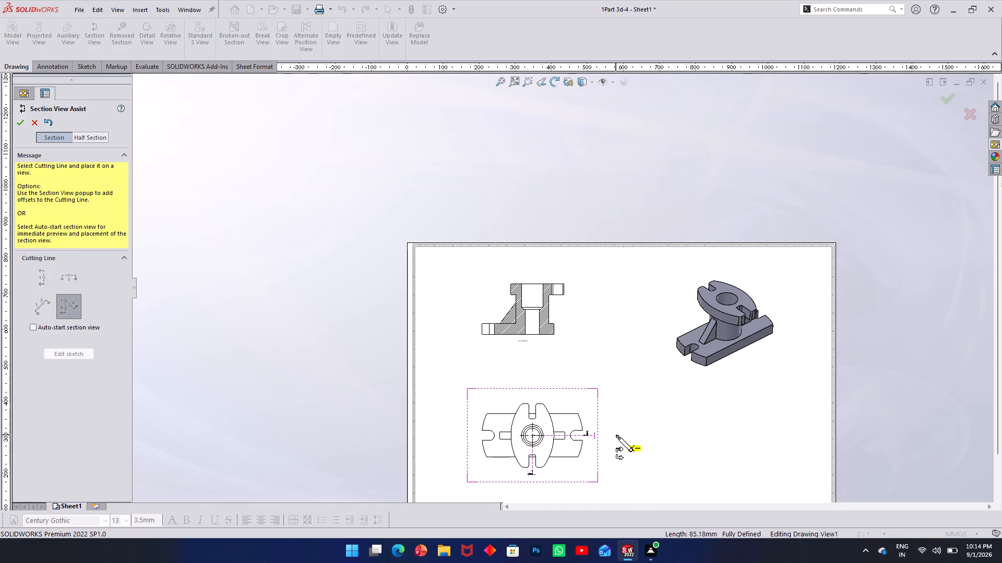
pyautogui.click(534, 491)
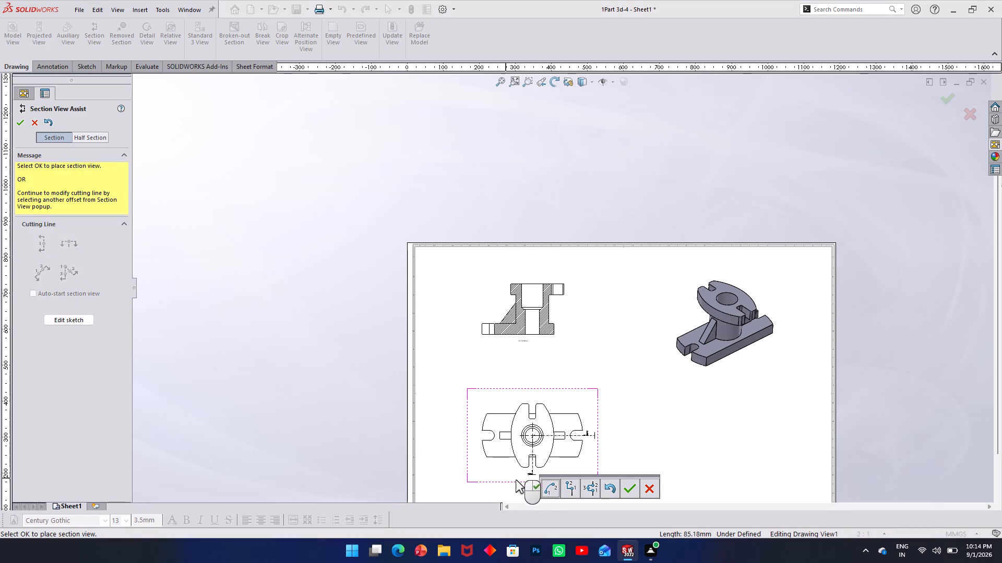
pyautogui.click(632, 493)
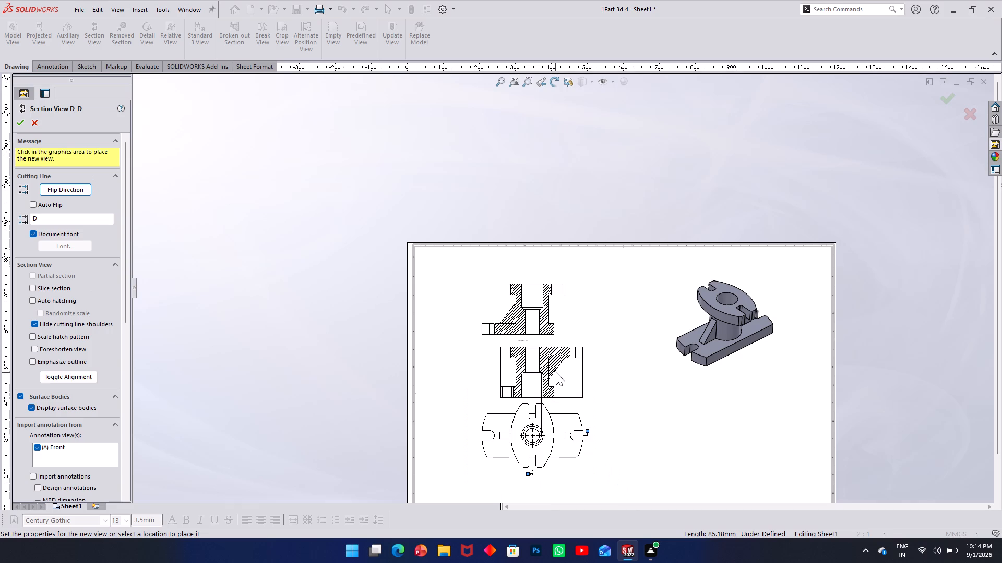
pyautogui.click(556, 372)
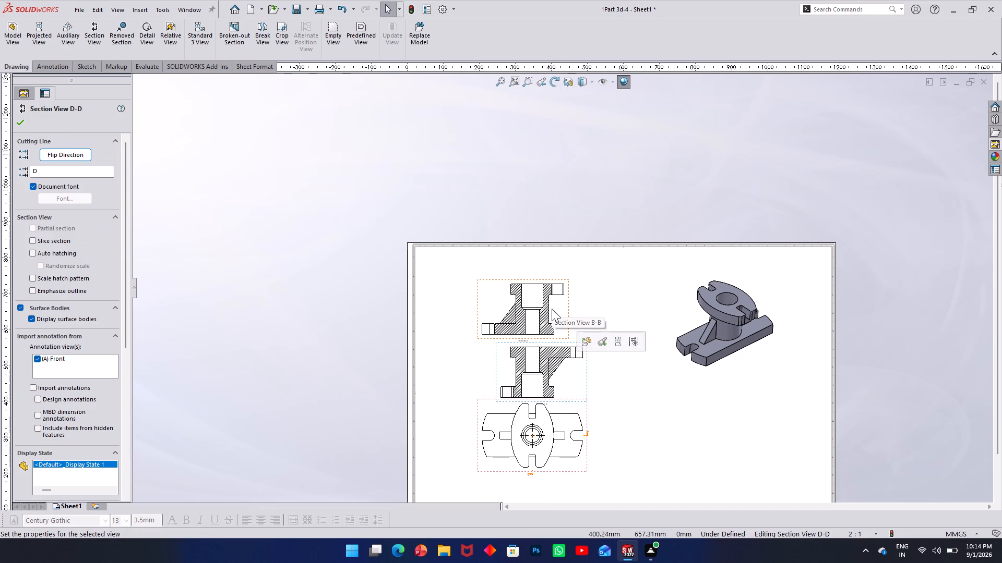
# Delete section view B-B together with its cutting line and section sketch.
pyautogui.click(555, 304)
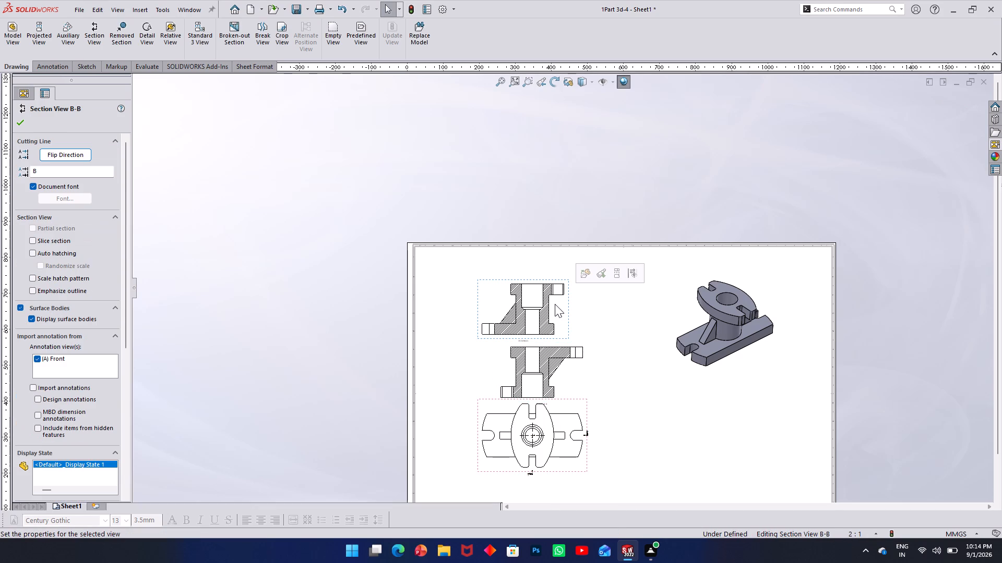
pyautogui.press('Delete')
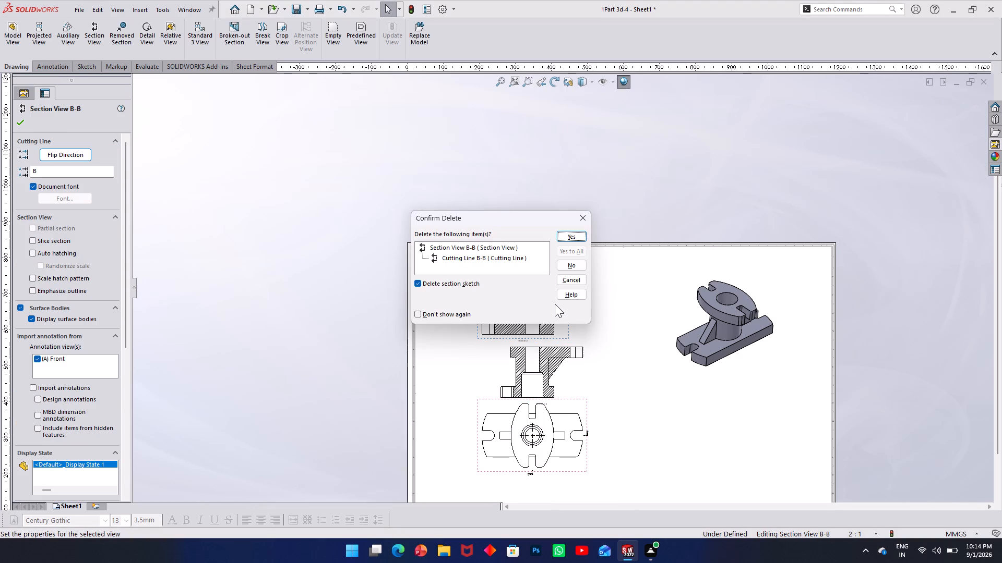
pyautogui.press('Return')
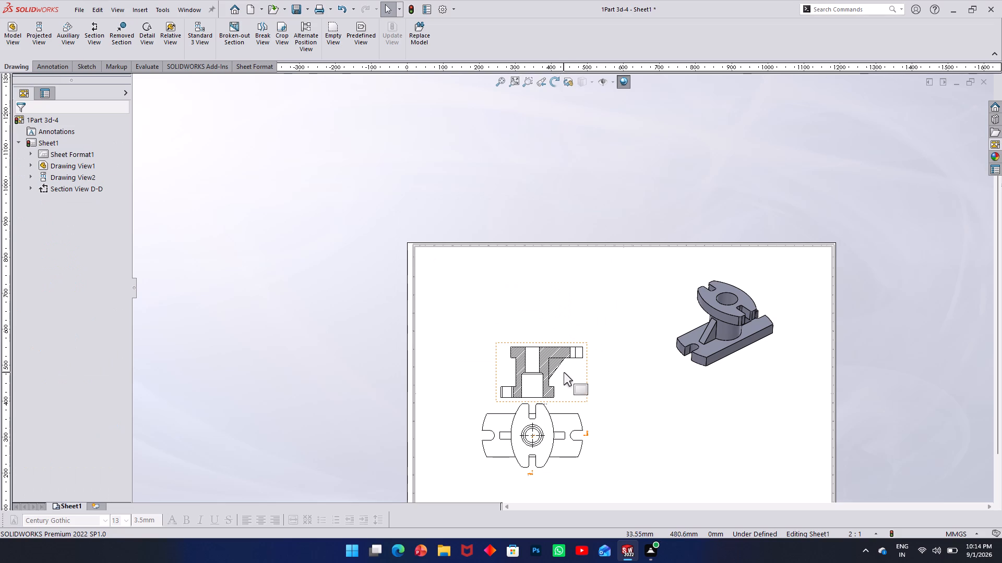
pyautogui.click(141, 293)
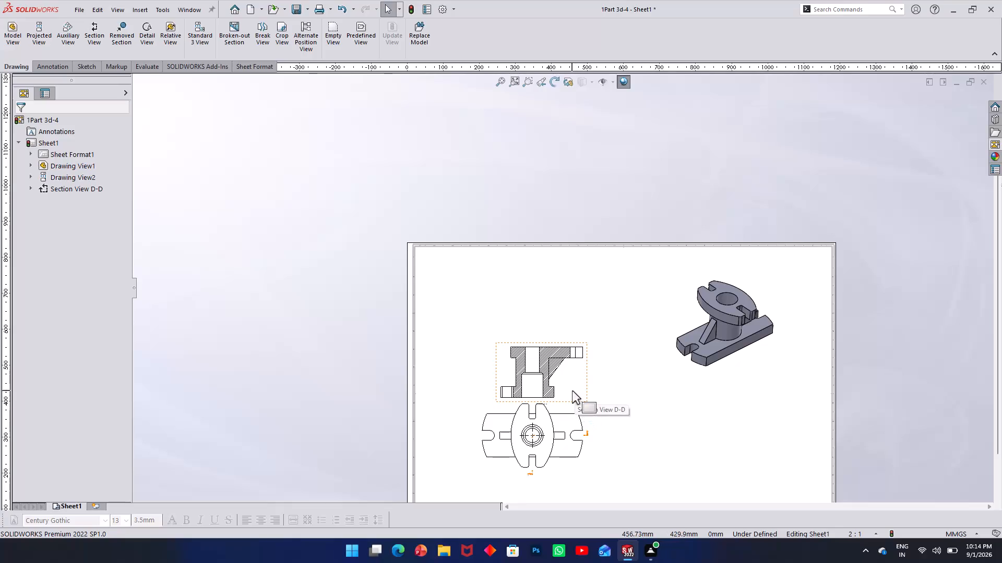
# Move section view D-D up, away from the top view, into the space freed near the sheet's upper edge.
pyautogui.moveTo(571, 389); pyautogui.dragTo(569, 371)
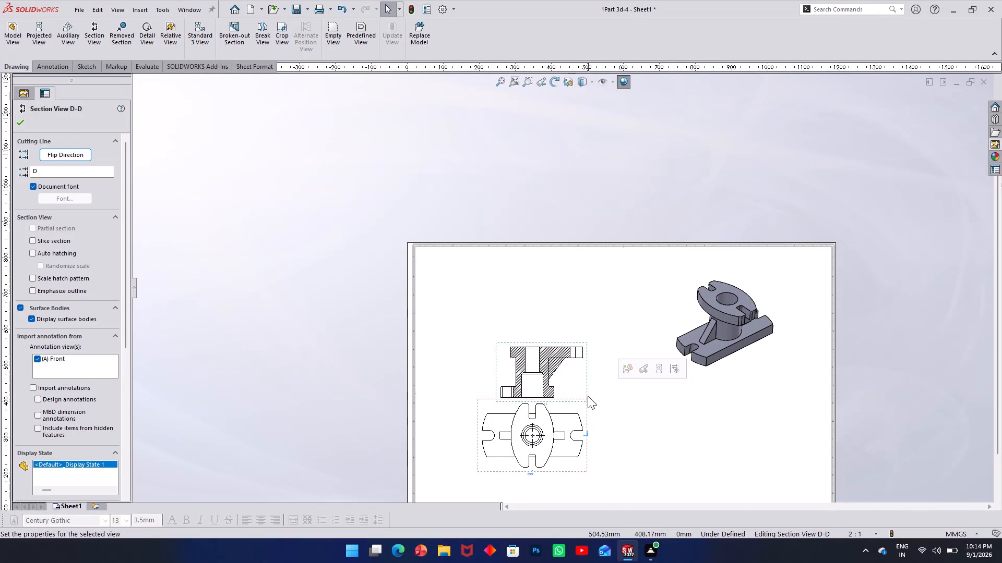
pyautogui.click(579, 394)
pyautogui.press('Escape')
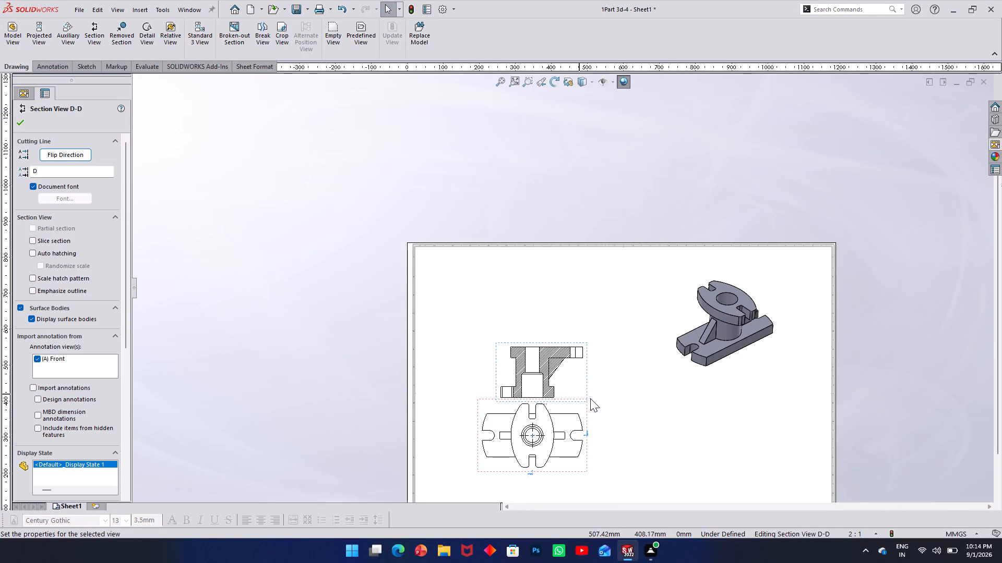
pyautogui.click(583, 397)
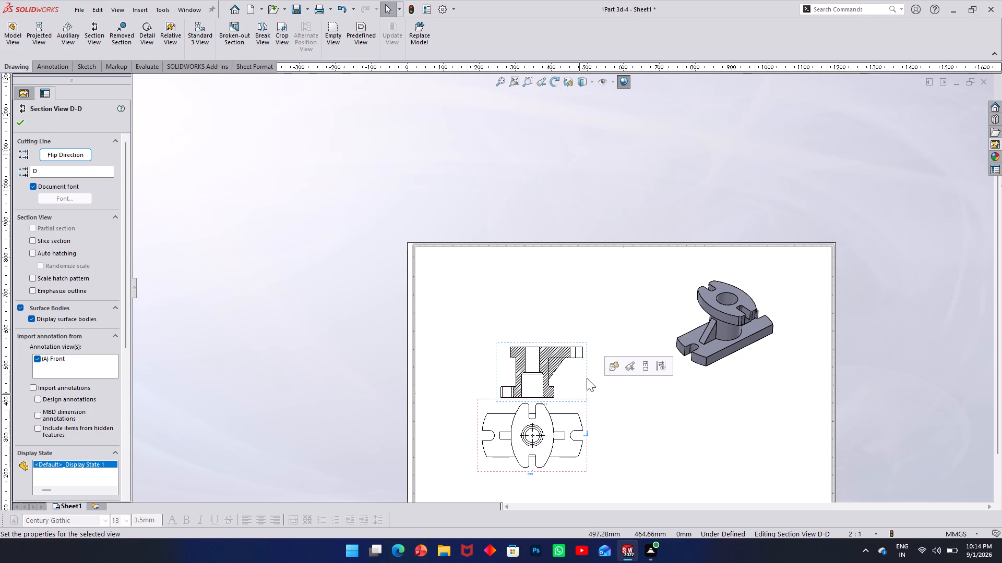
pyautogui.moveTo(583, 375); pyautogui.dragTo(593, 385)
pyautogui.press('Escape')
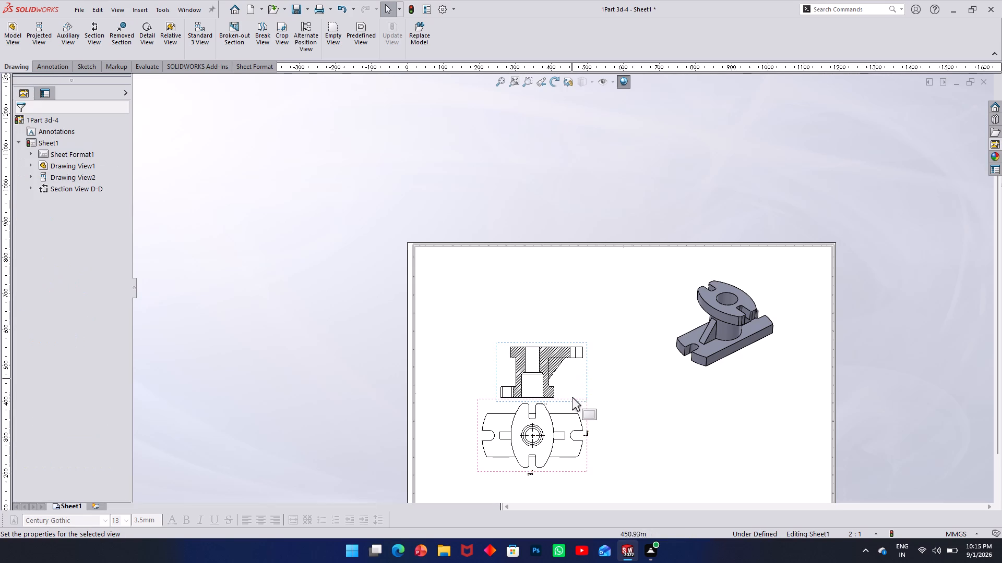
pyautogui.moveTo(583, 402); pyautogui.dragTo(548, 318)
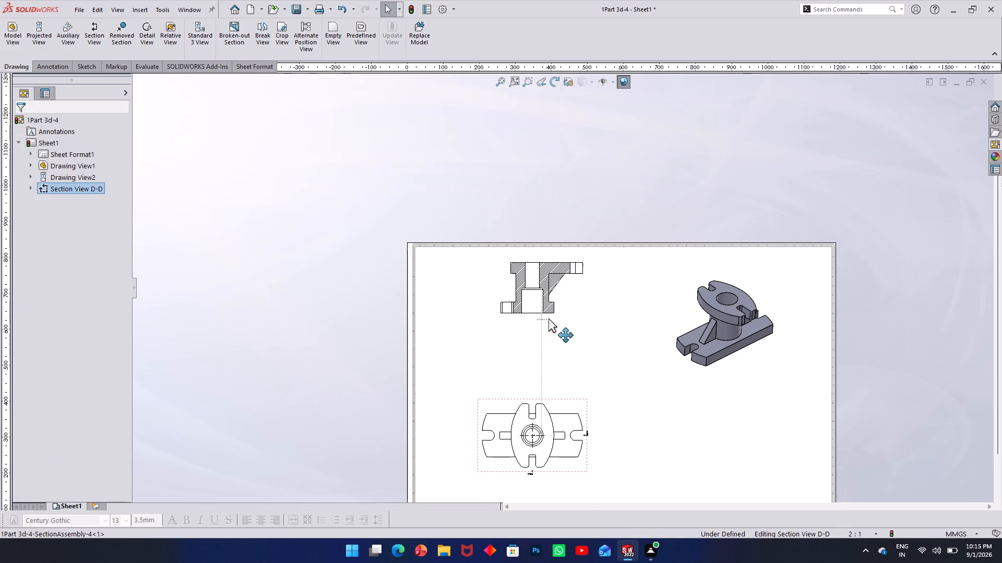
pyautogui.moveTo(548, 318); pyautogui.dragTo(554, 331)
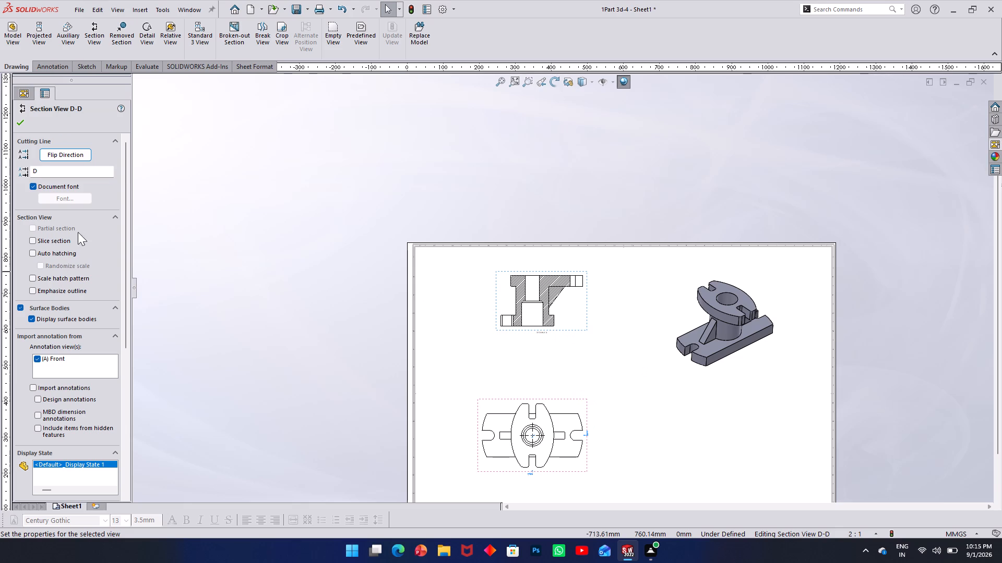
pyautogui.click(363, 313)
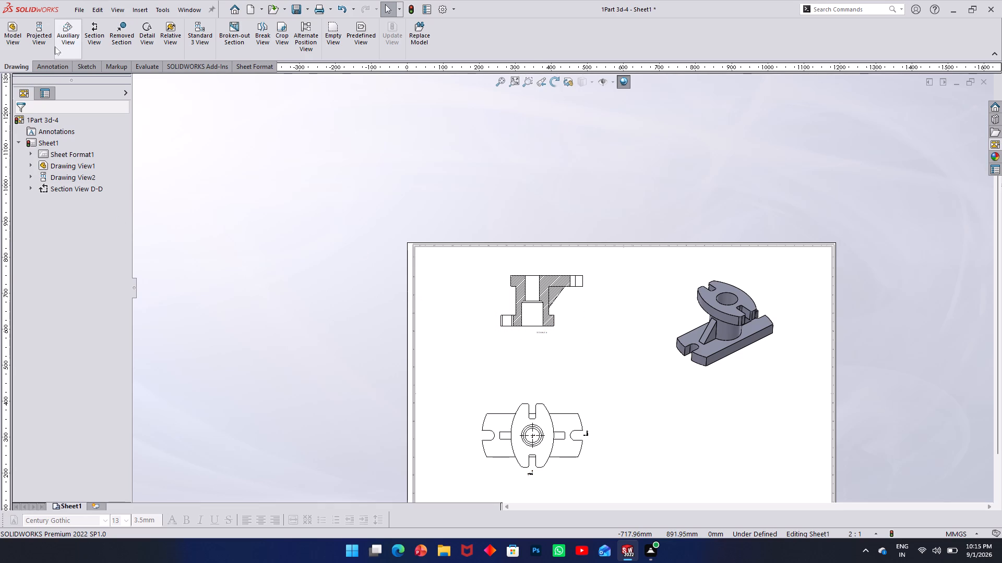
# Flip the cutting direction of section view D-D.
pyautogui.click(559, 309)
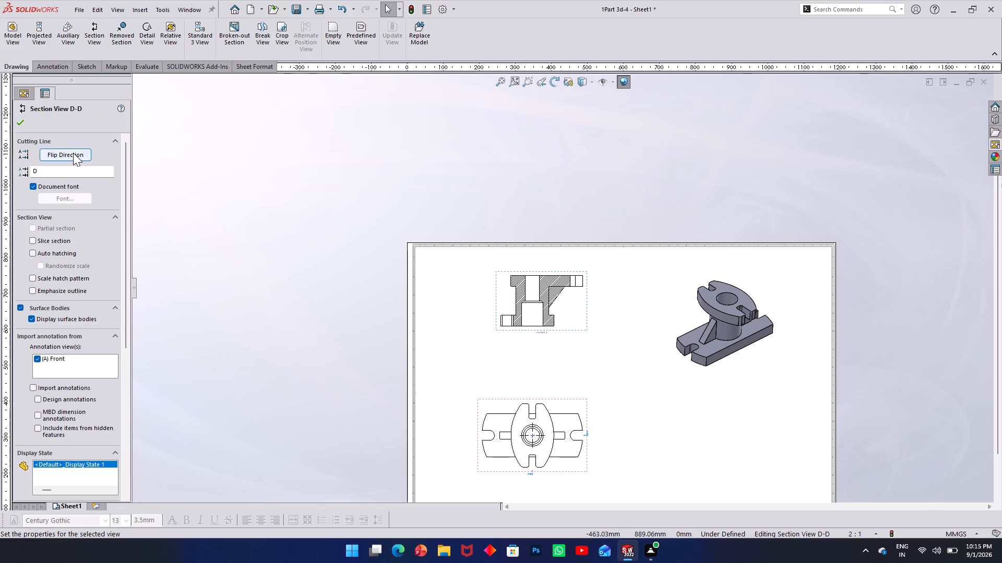
pyautogui.click(73, 153)
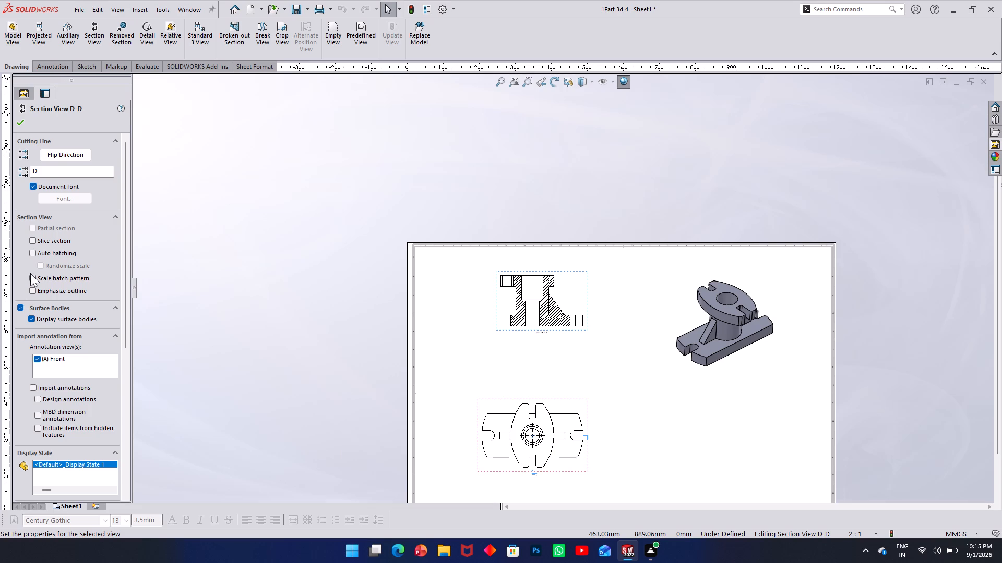
pyautogui.click(470, 295)
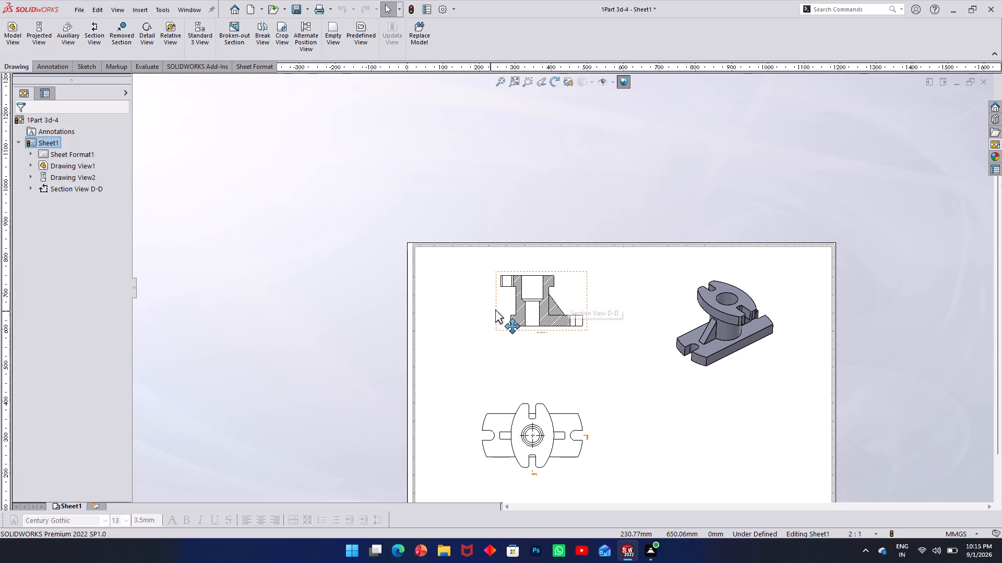
pyautogui.click(505, 305)
pyautogui.click(563, 297)
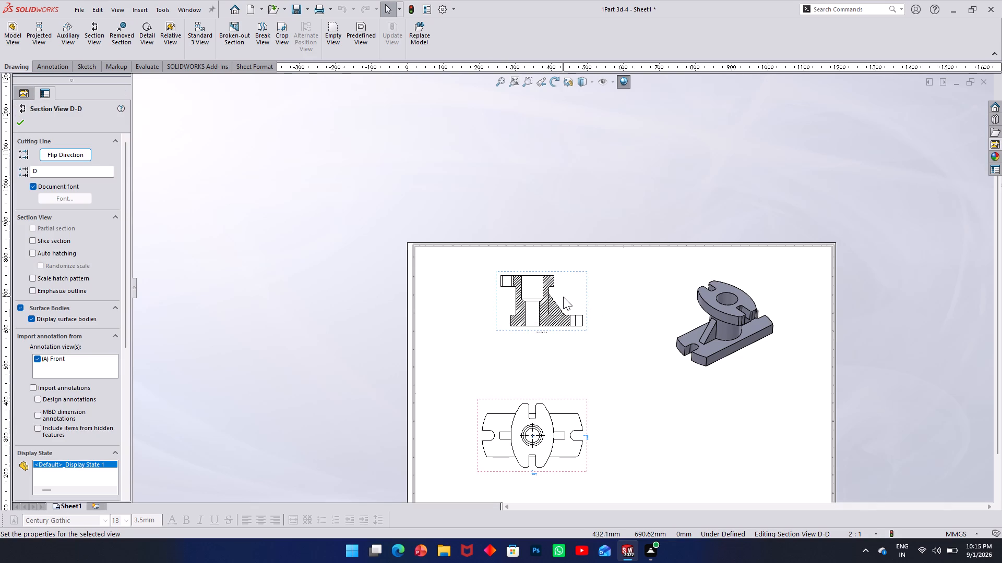
pyautogui.press('Escape')
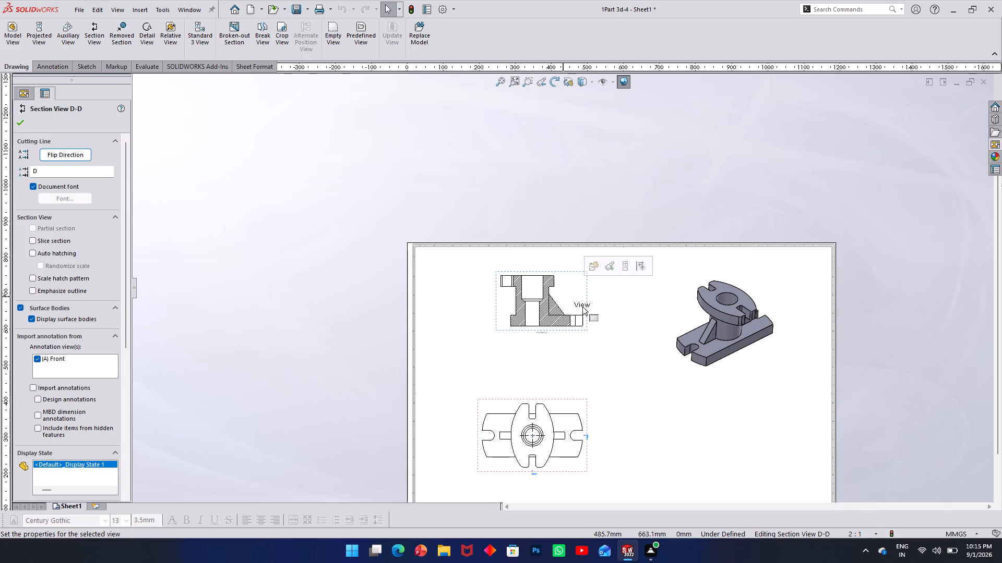
pyautogui.press('Escape')
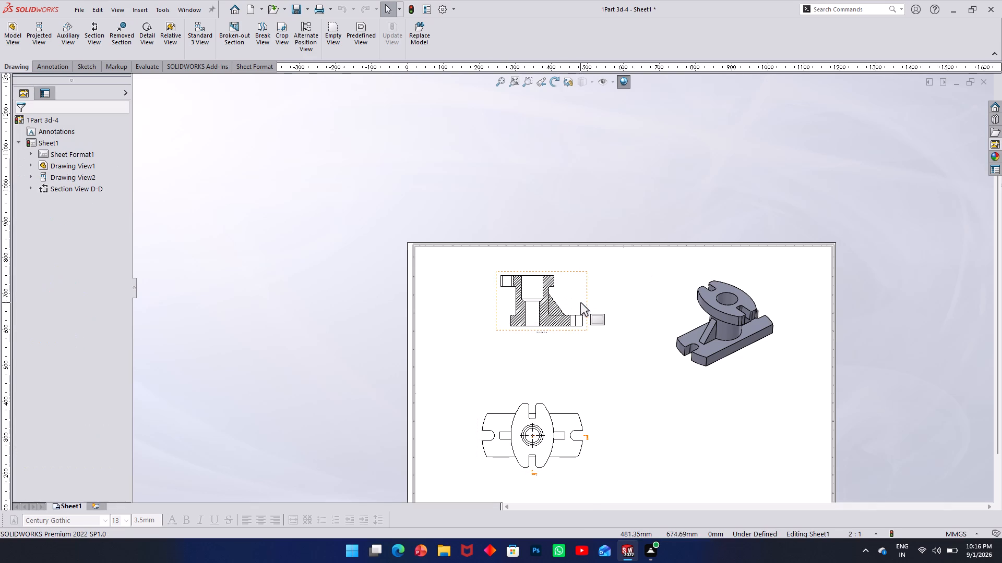
# Examine section view D-D up close, checking its orientation, hatching and rib against the top view.
pyautogui.click(572, 295)
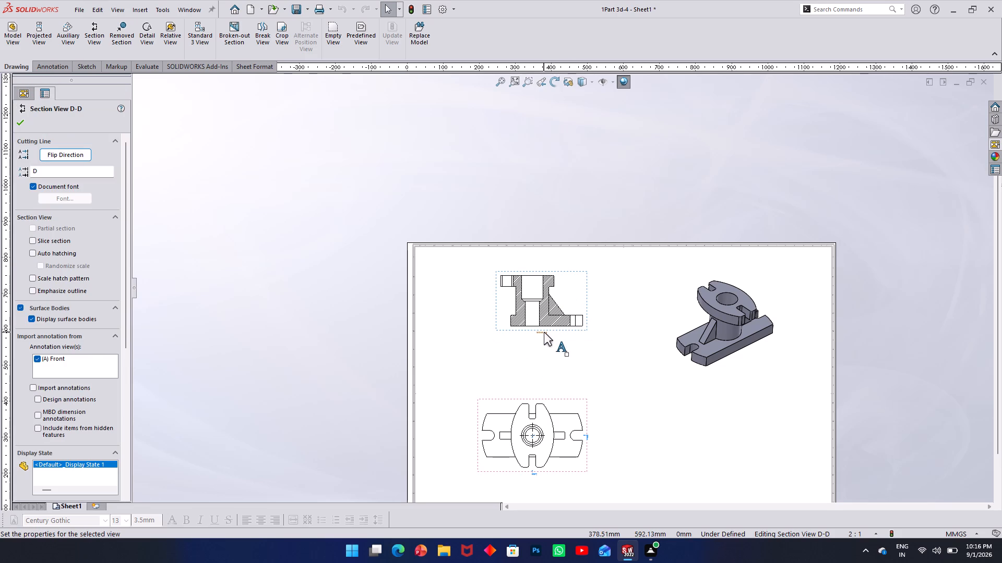
pyautogui.scroll(-4, 564, 318)
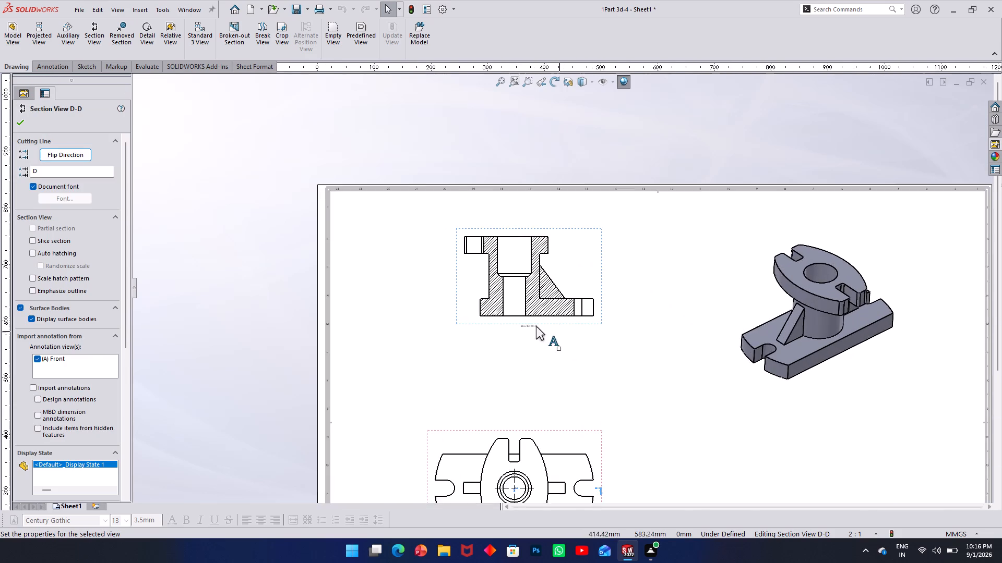
pyautogui.scroll(-5, 537, 326)
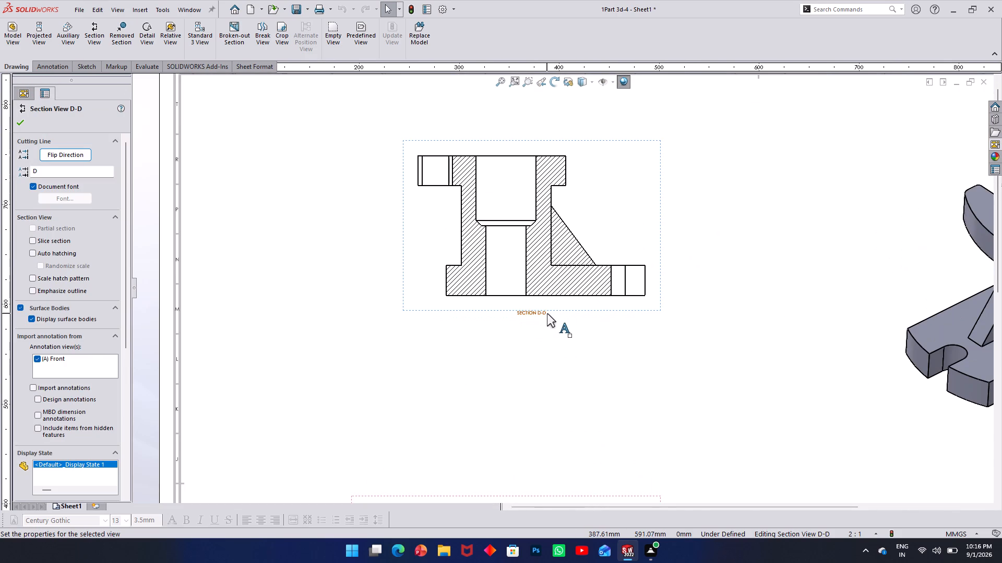
pyautogui.scroll(-2, 546, 314)
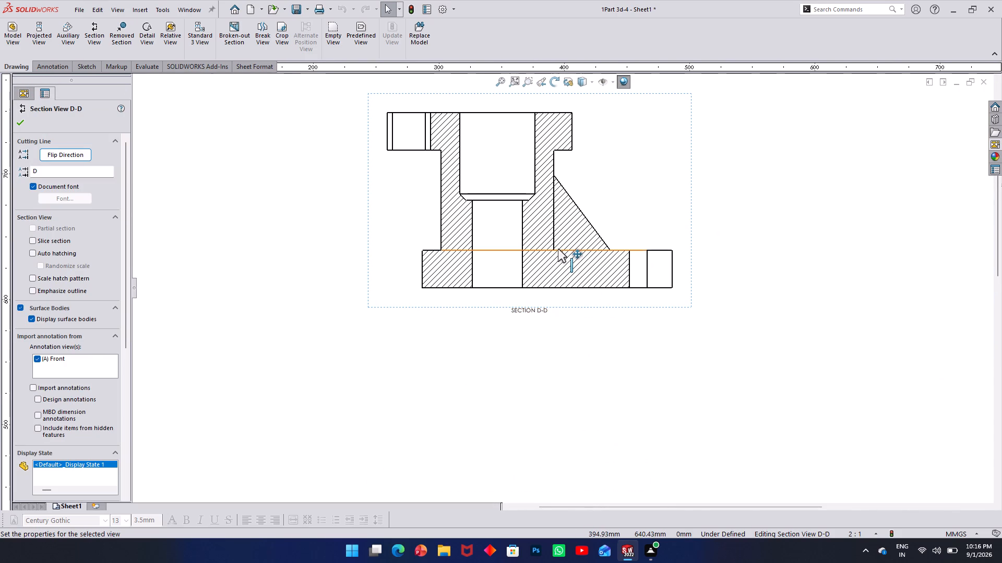
pyautogui.press('Escape')
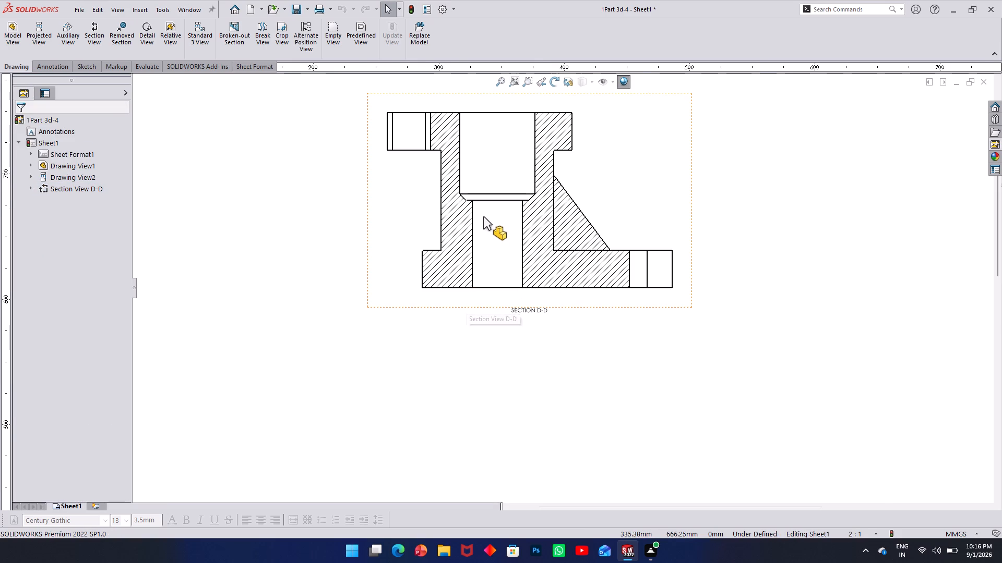
pyautogui.scroll(5, 484, 216)
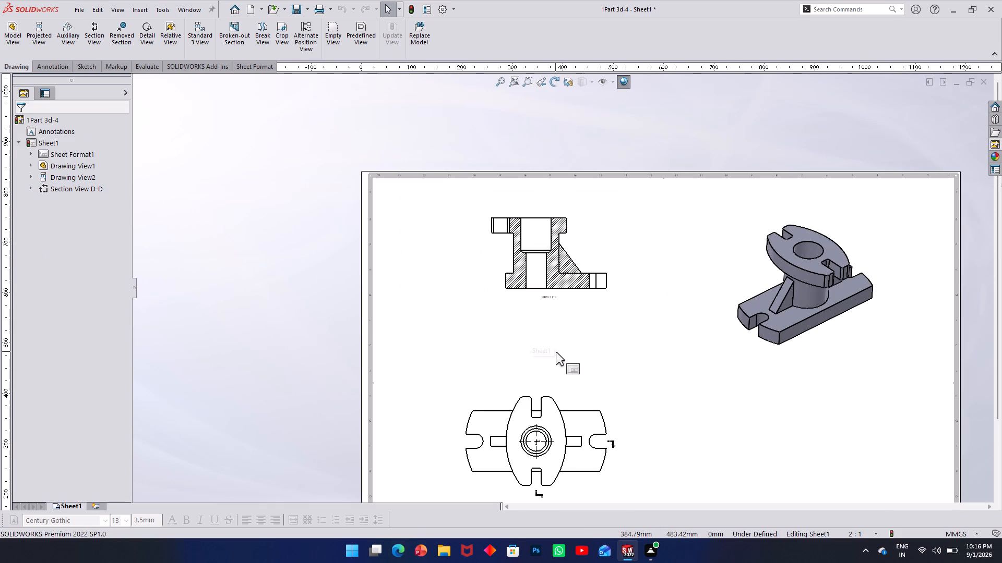
pyautogui.scroll(-3, 557, 351)
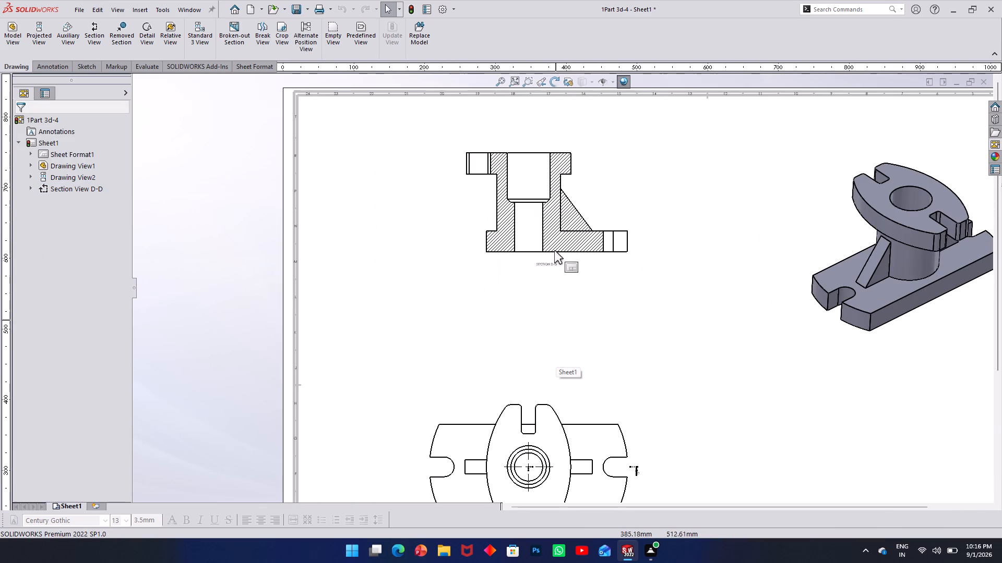
pyautogui.scroll(-2, 572, 184)
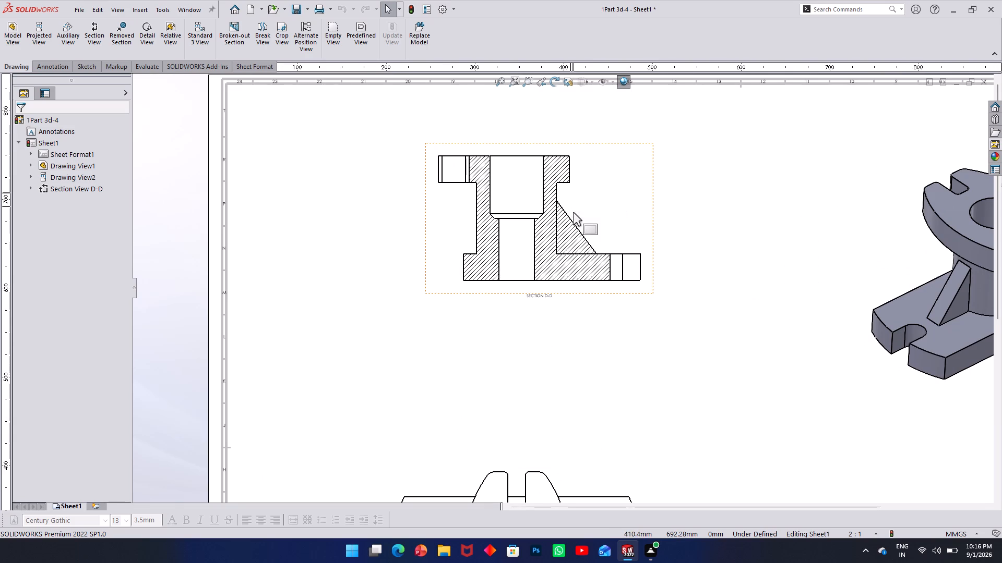
pyautogui.scroll(-1, 573, 212)
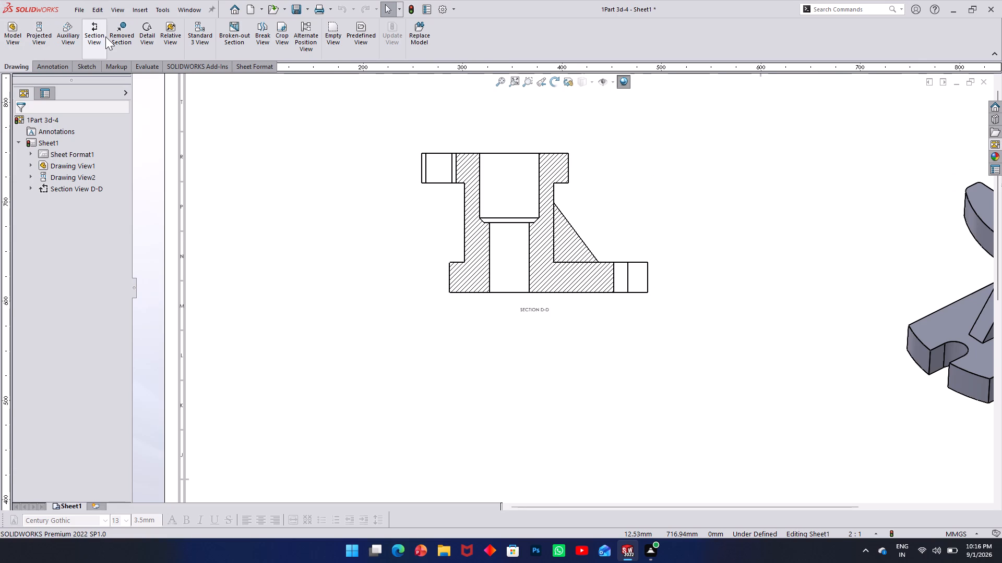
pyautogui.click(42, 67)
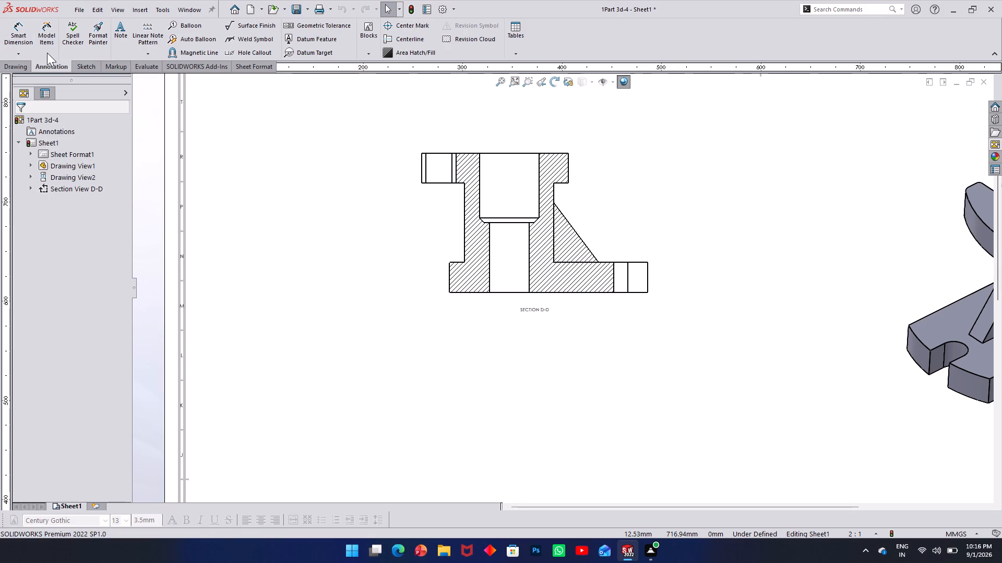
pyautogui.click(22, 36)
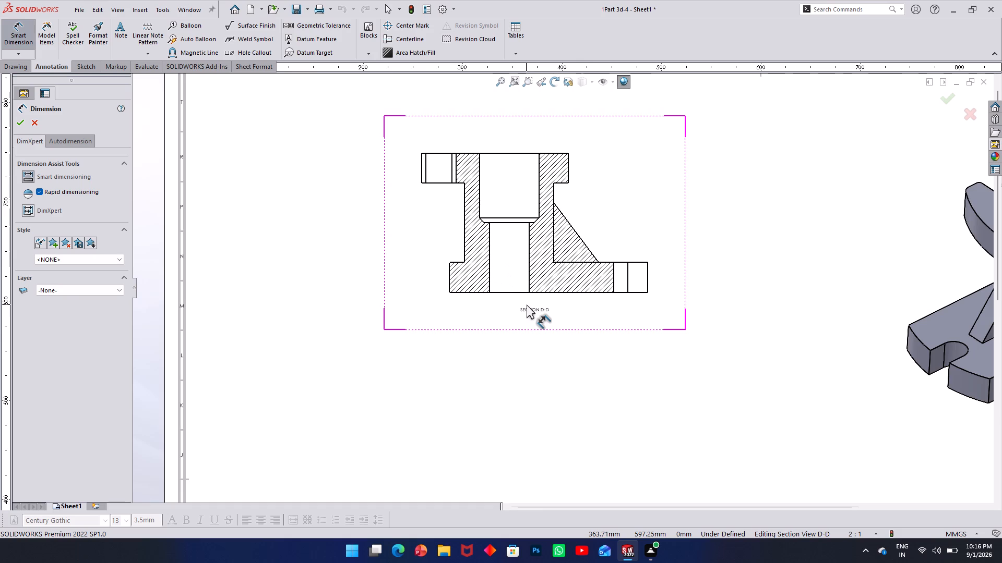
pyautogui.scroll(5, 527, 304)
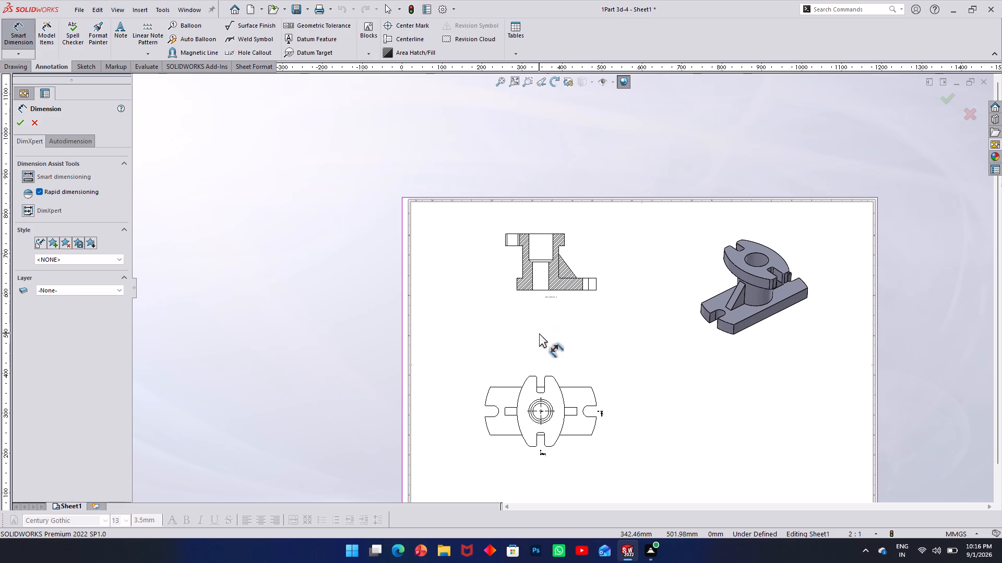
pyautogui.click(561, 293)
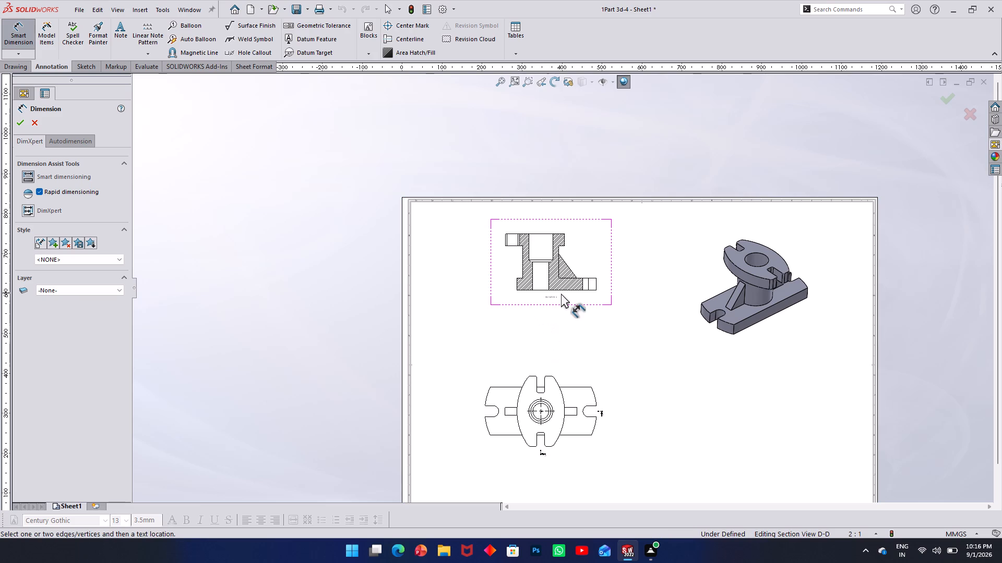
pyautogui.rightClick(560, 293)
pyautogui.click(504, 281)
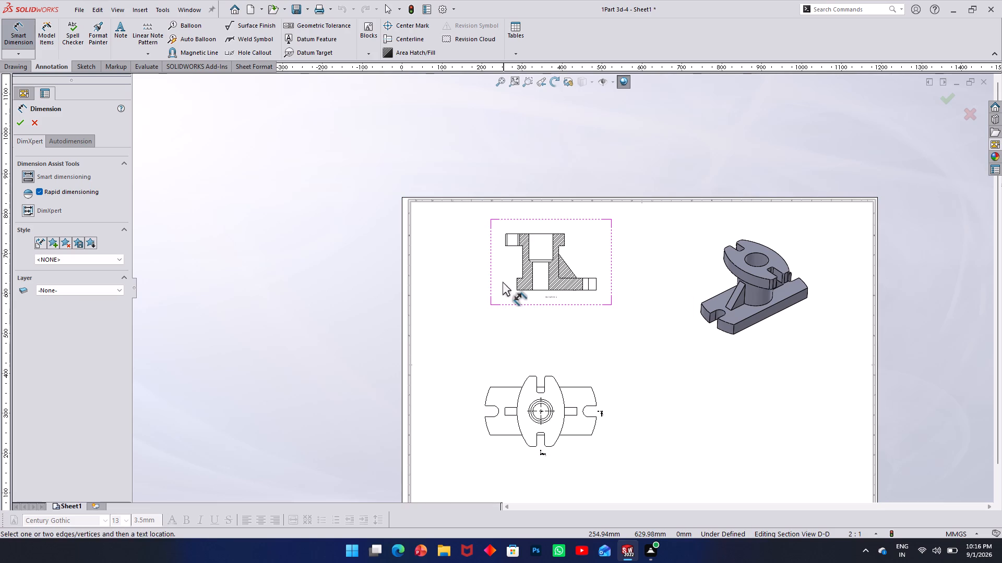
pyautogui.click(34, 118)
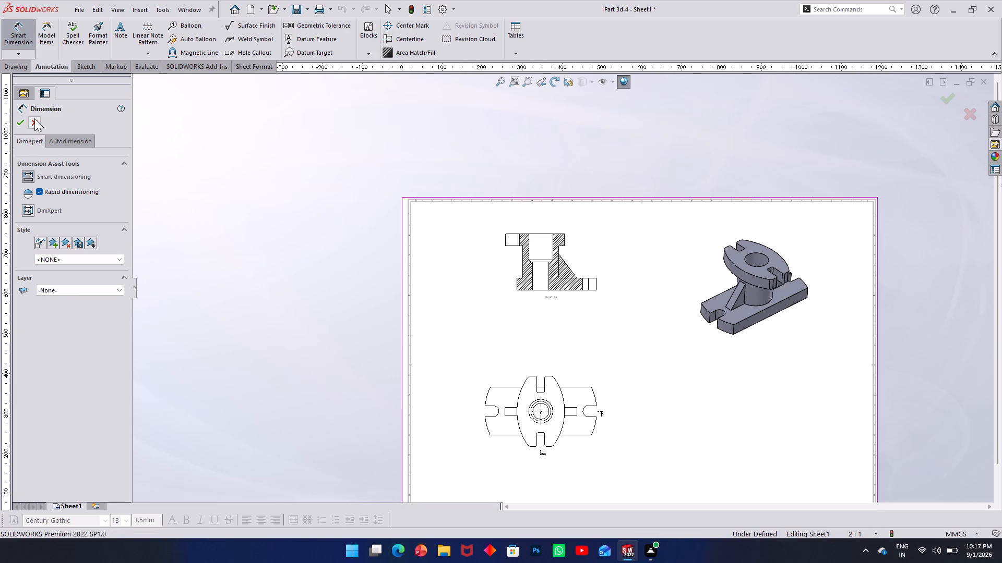
# Delete section view D-D together with its cutting line and section sketch.
pyautogui.click(564, 298)
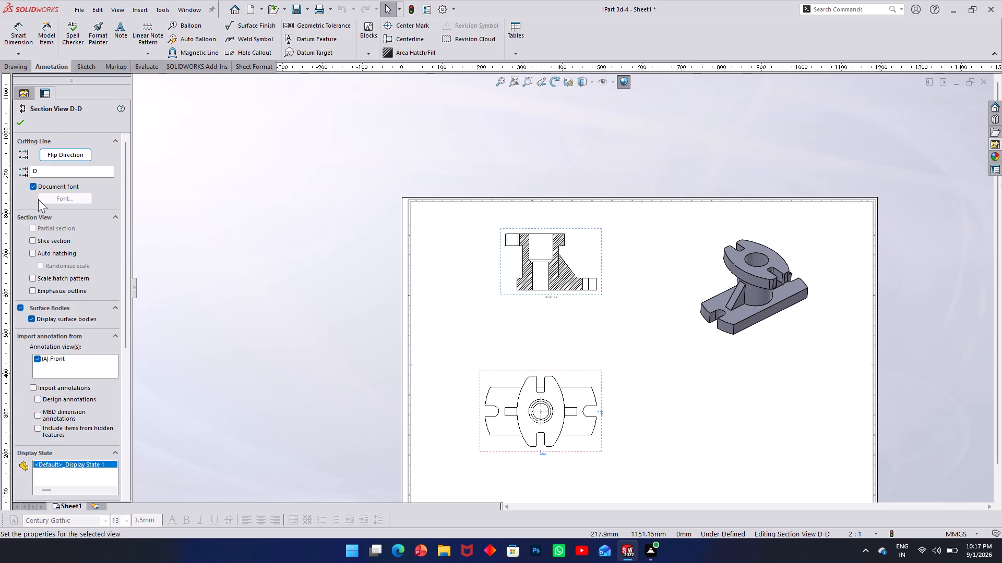
pyautogui.click(24, 118)
pyautogui.click(584, 259)
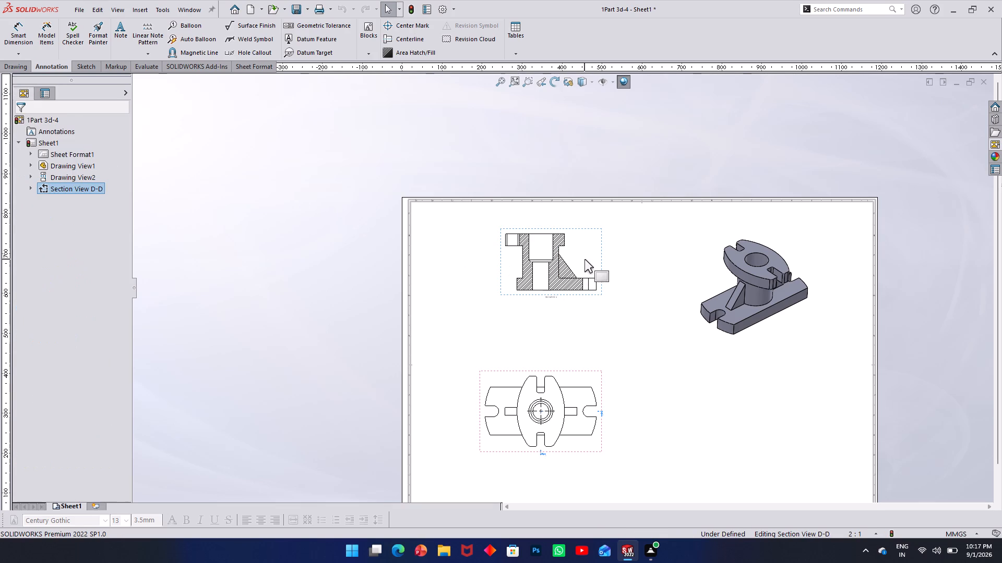
pyautogui.press('Delete')
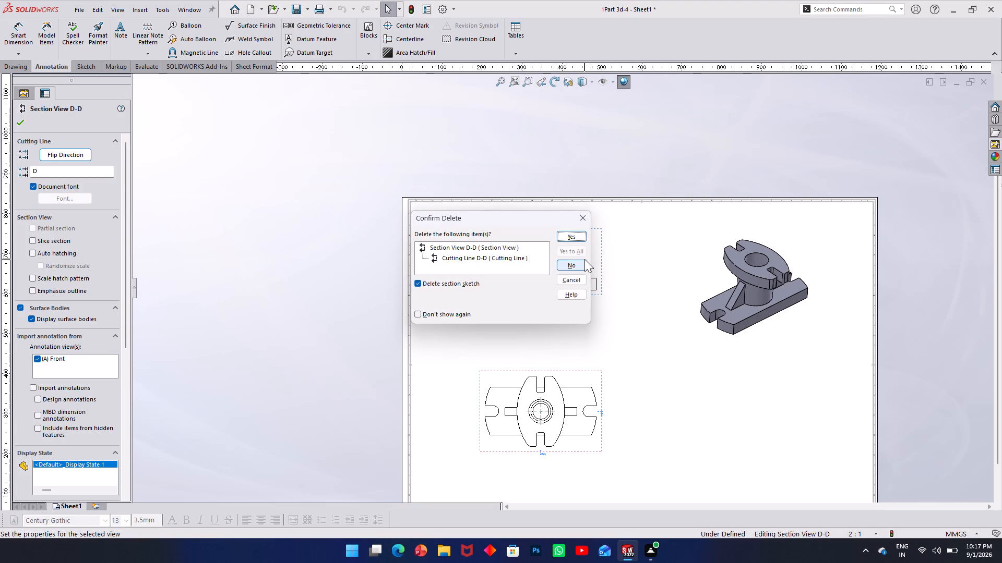
pyautogui.click(568, 240)
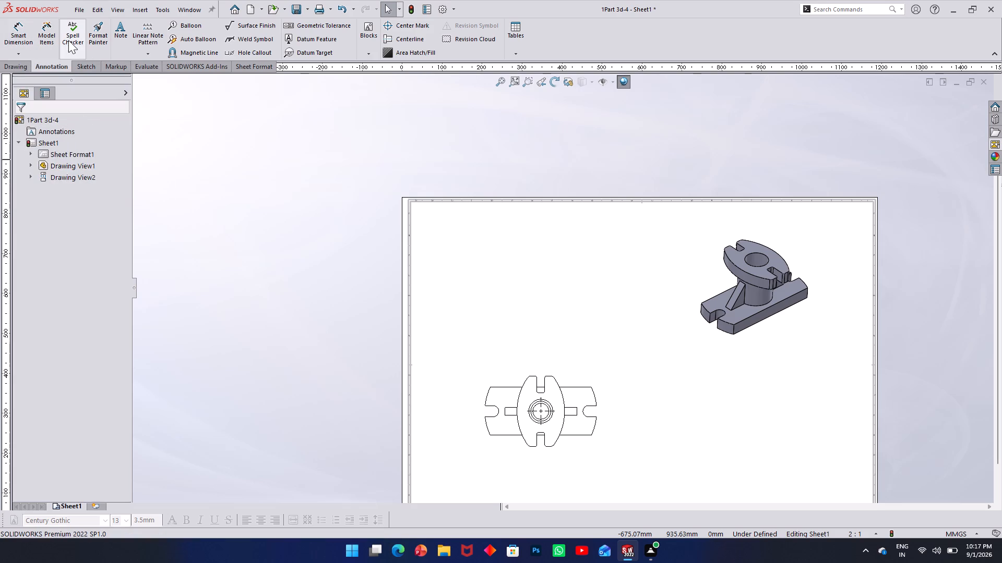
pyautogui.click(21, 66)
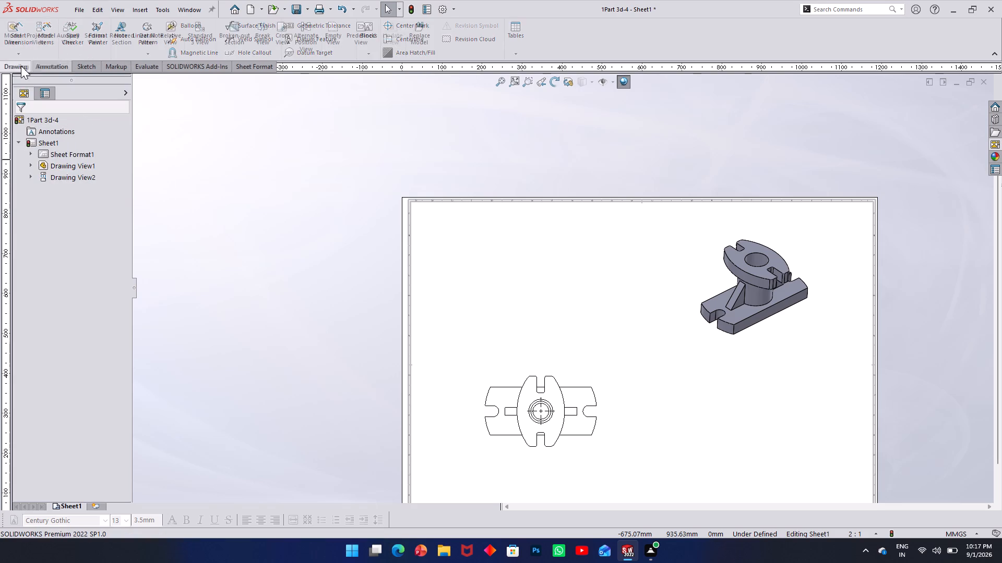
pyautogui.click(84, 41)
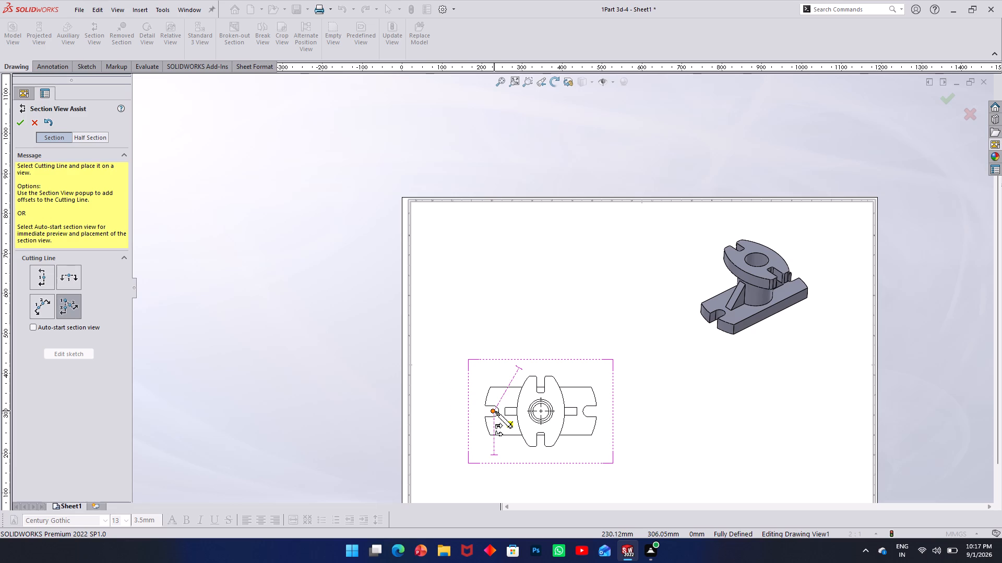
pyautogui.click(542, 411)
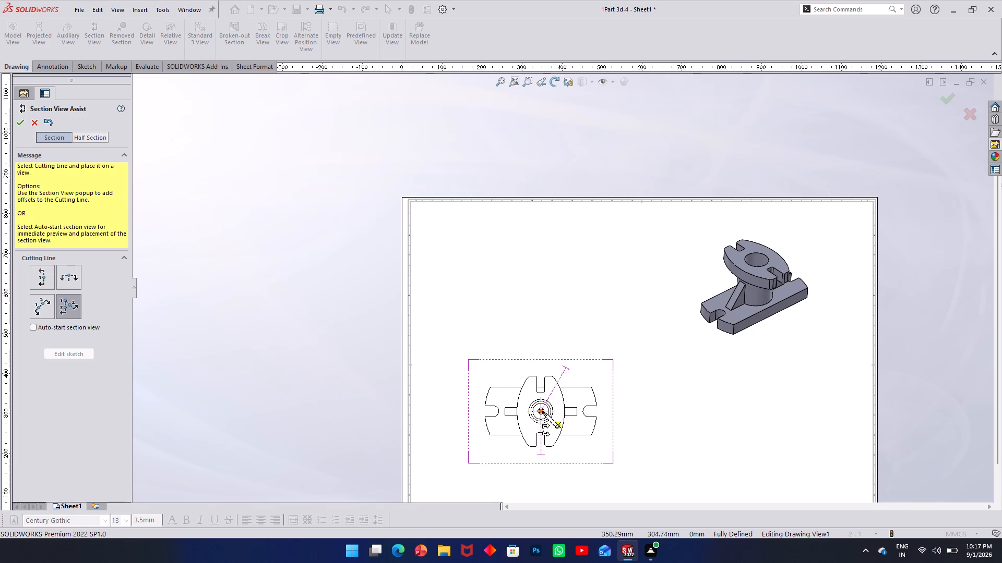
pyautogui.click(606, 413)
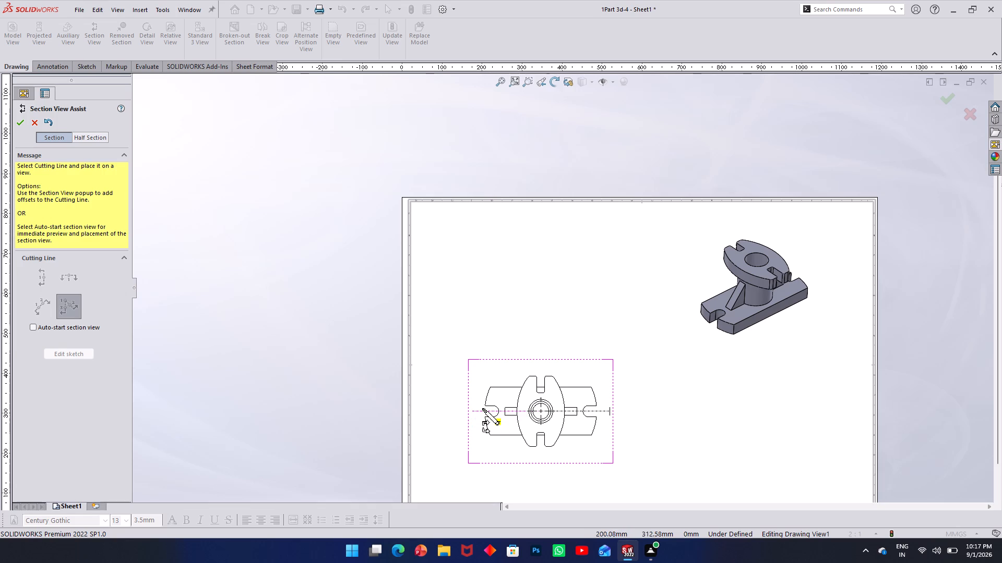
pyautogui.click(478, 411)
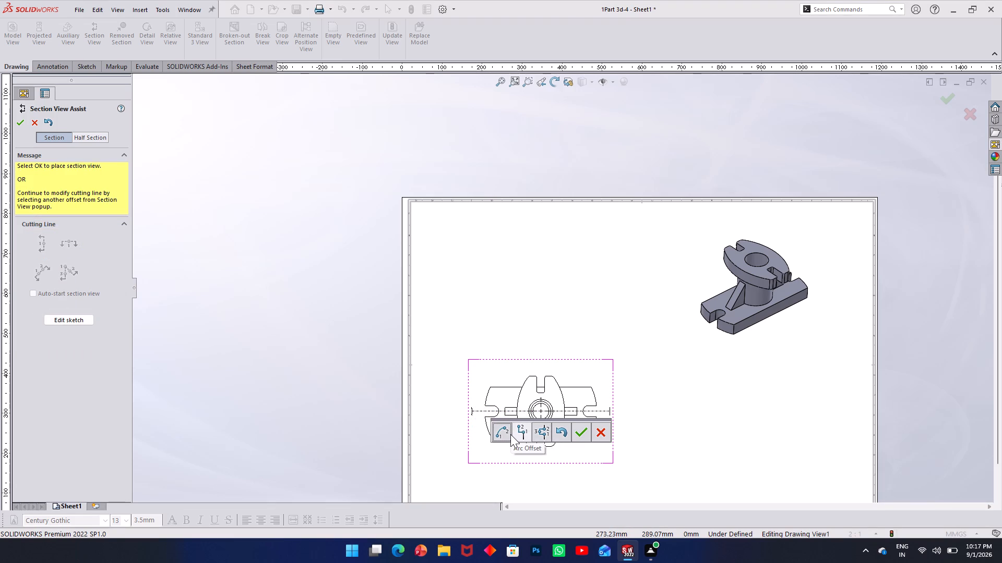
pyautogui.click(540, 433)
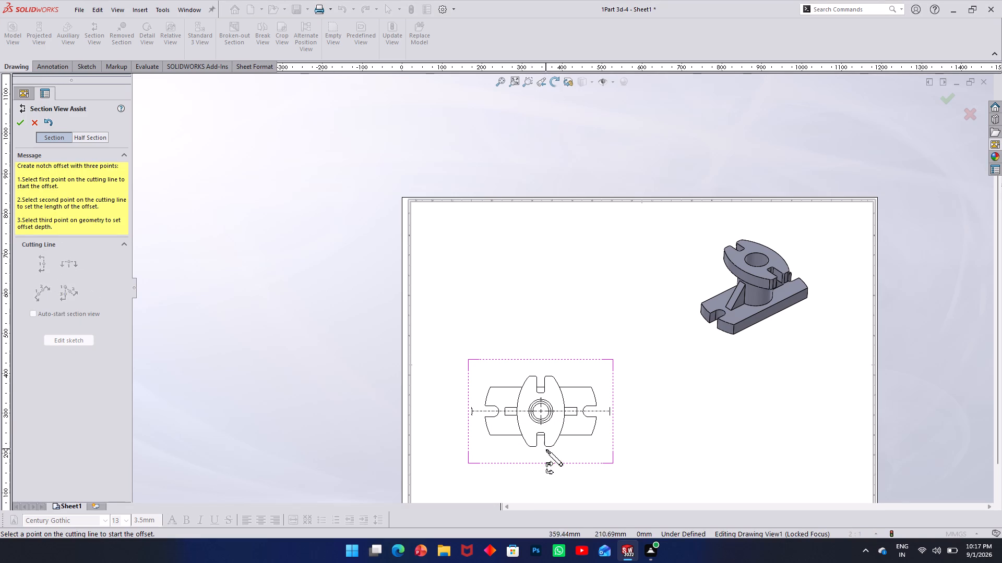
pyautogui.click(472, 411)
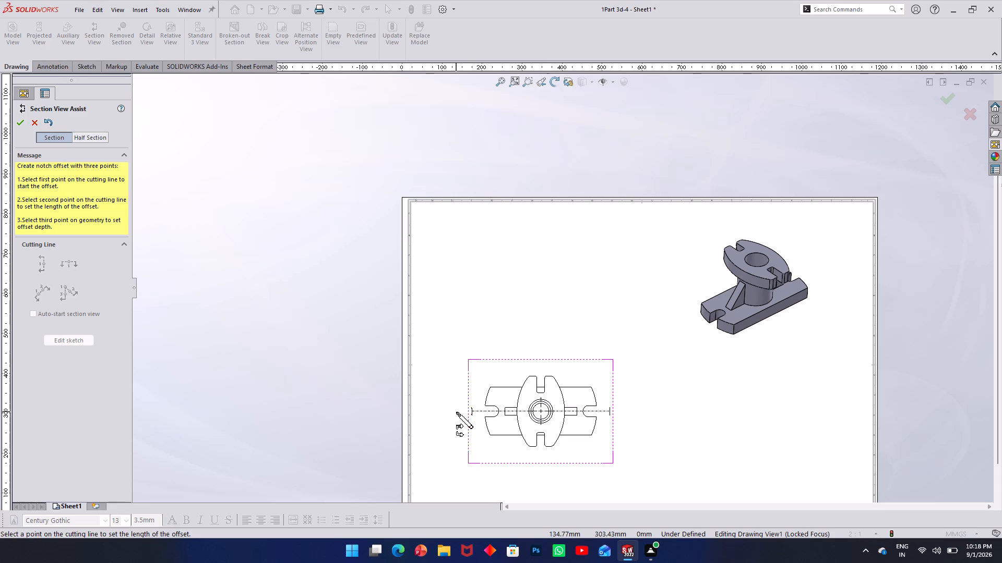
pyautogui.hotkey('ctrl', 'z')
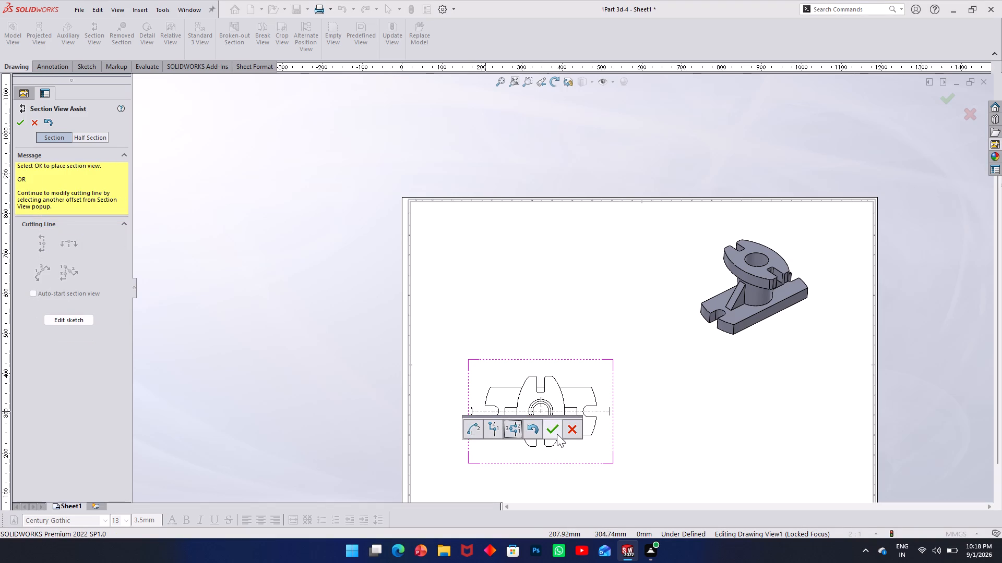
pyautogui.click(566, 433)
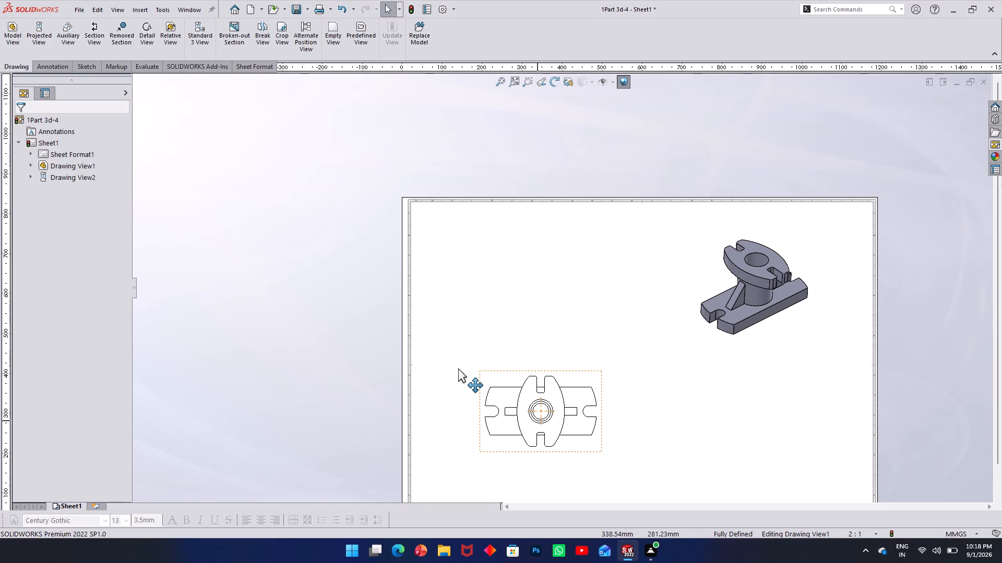
# Create an aligned section from the top view's central bore through the base's right slot and the flange's lower slot, placed above the top view.
pyautogui.click(97, 32)
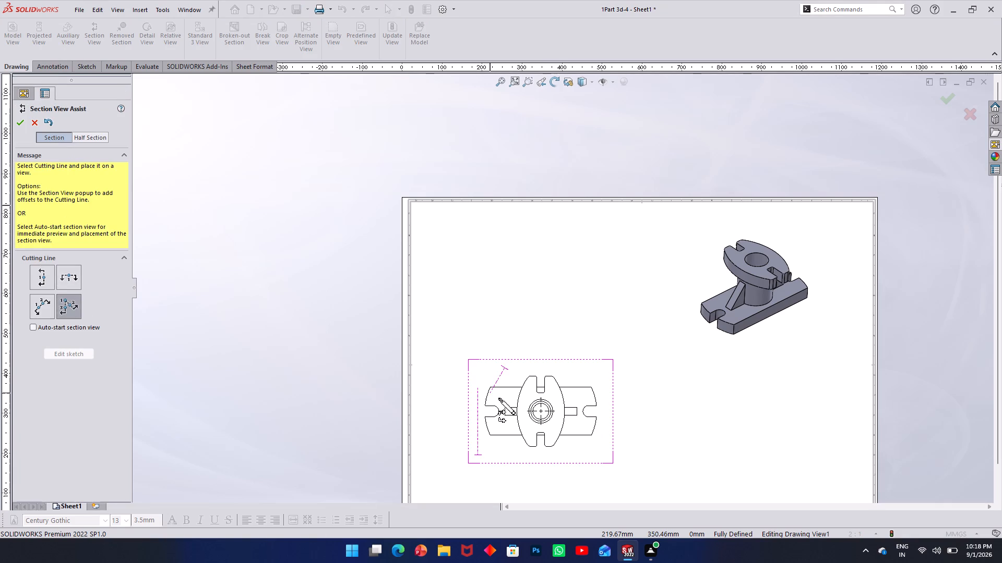
pyautogui.click(542, 412)
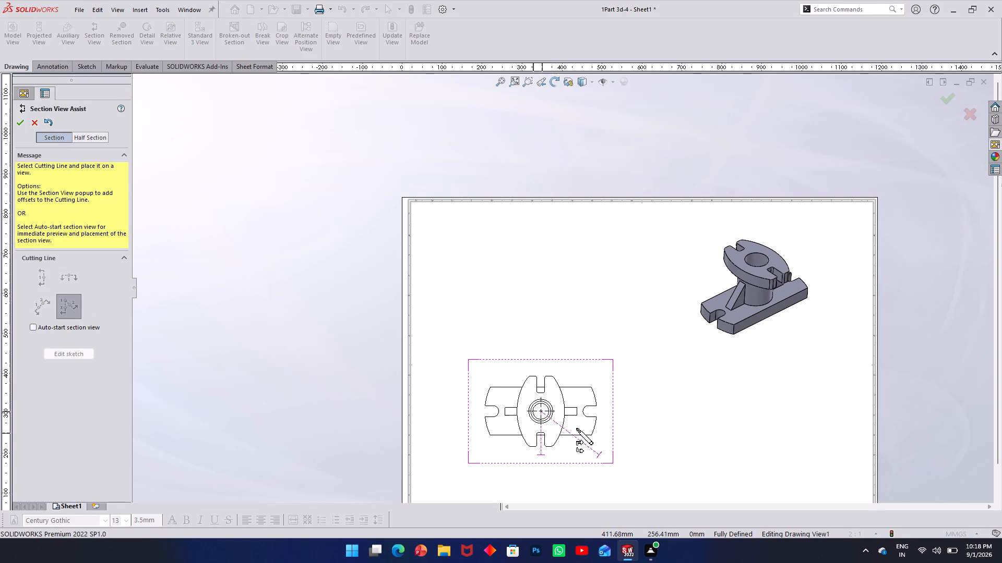
pyautogui.click(589, 412)
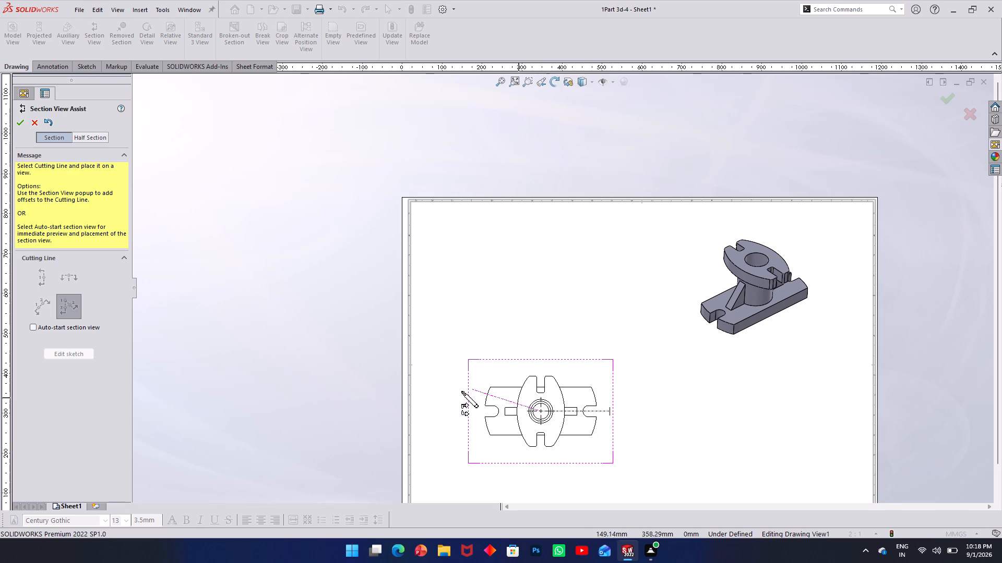
pyautogui.click(540, 451)
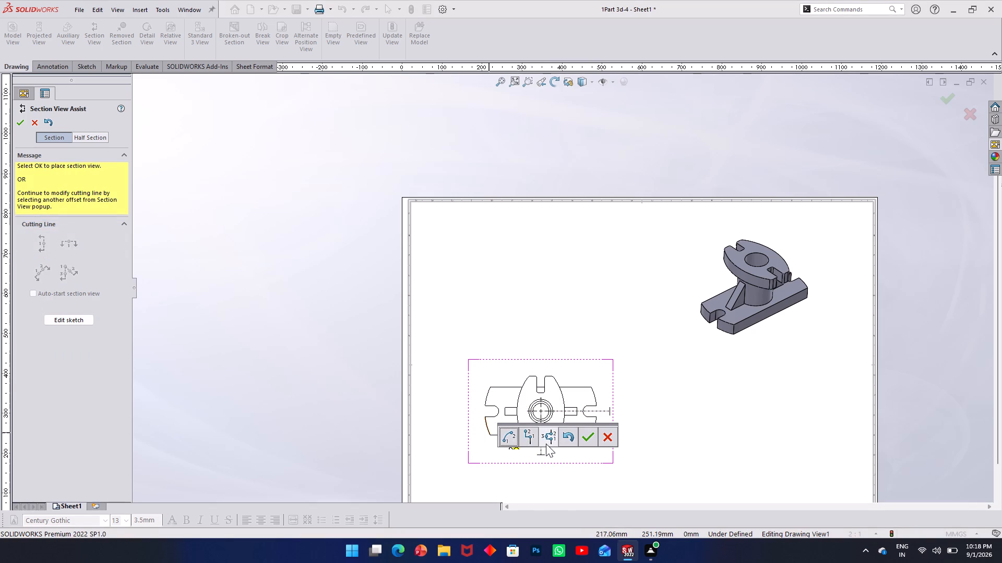
pyautogui.click(548, 440)
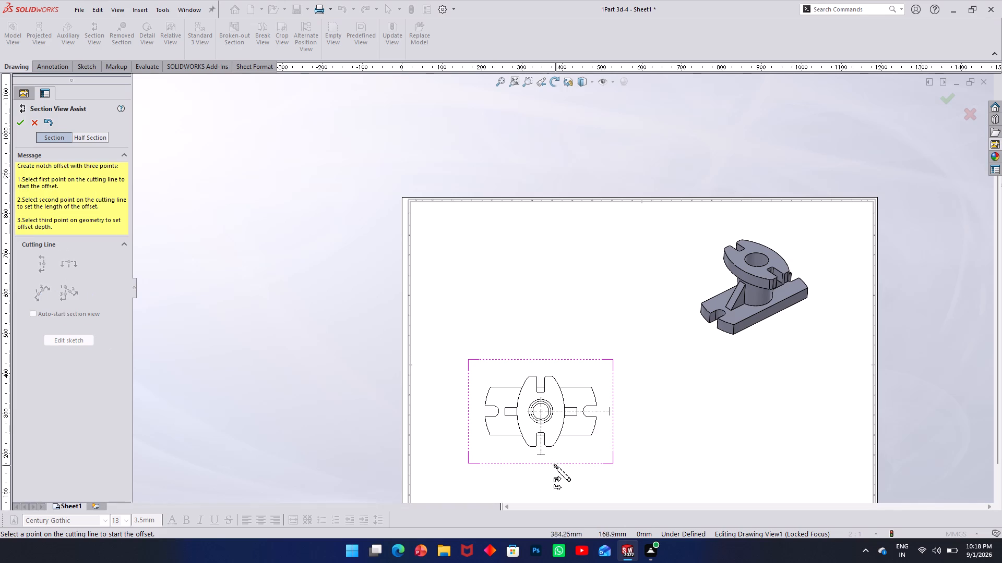
pyautogui.click(543, 455)
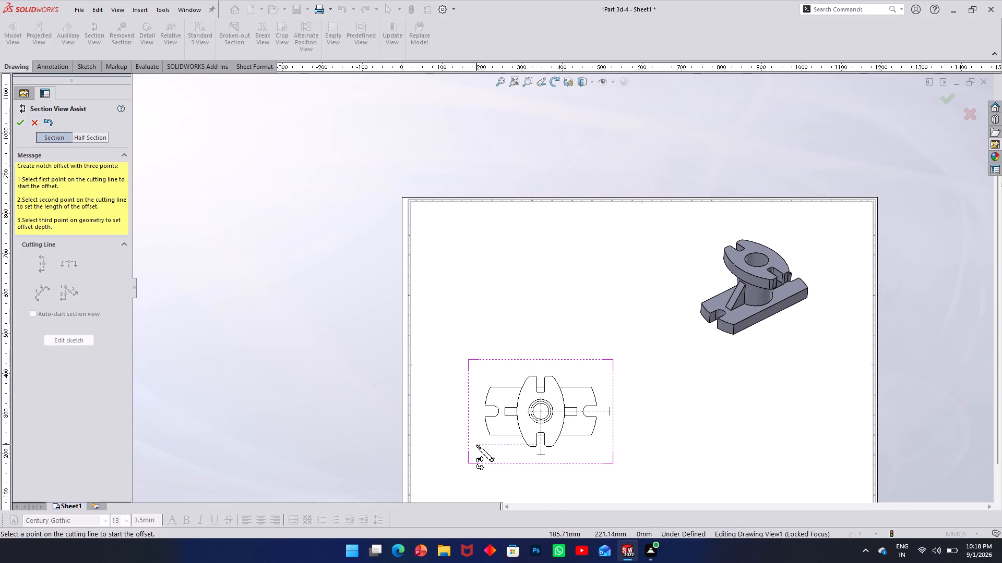
pyautogui.click(539, 456)
pyautogui.click(21, 118)
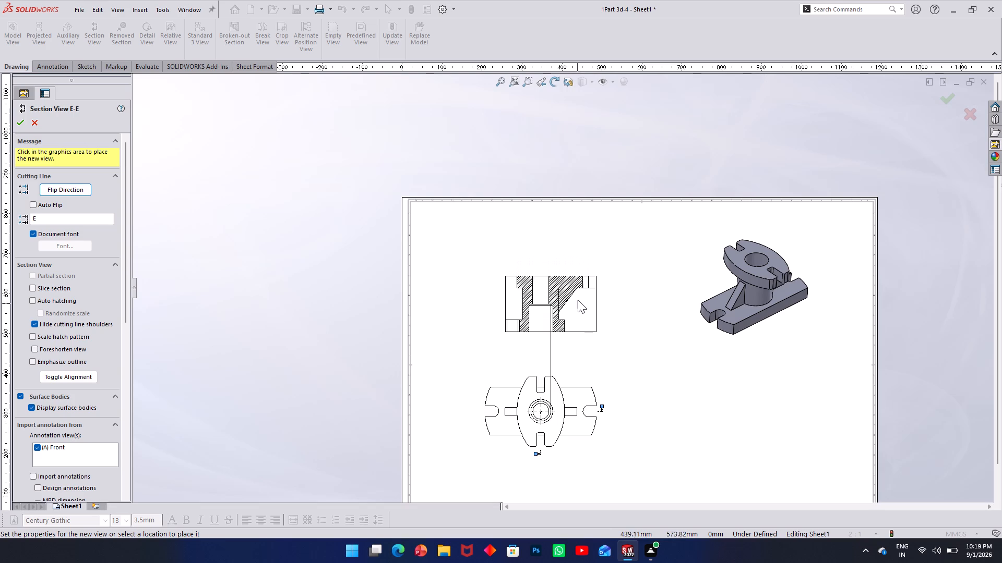
pyautogui.click(579, 288)
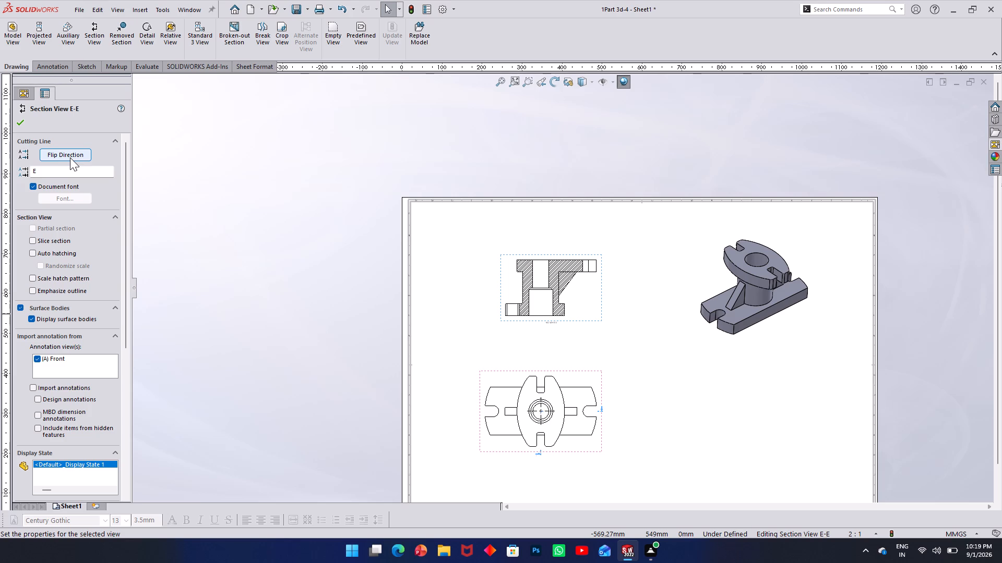
pyautogui.click(350, 248)
# Rotate the section view above the top view to a drawing view angle of -180 degrees.
pyautogui.click(594, 309)
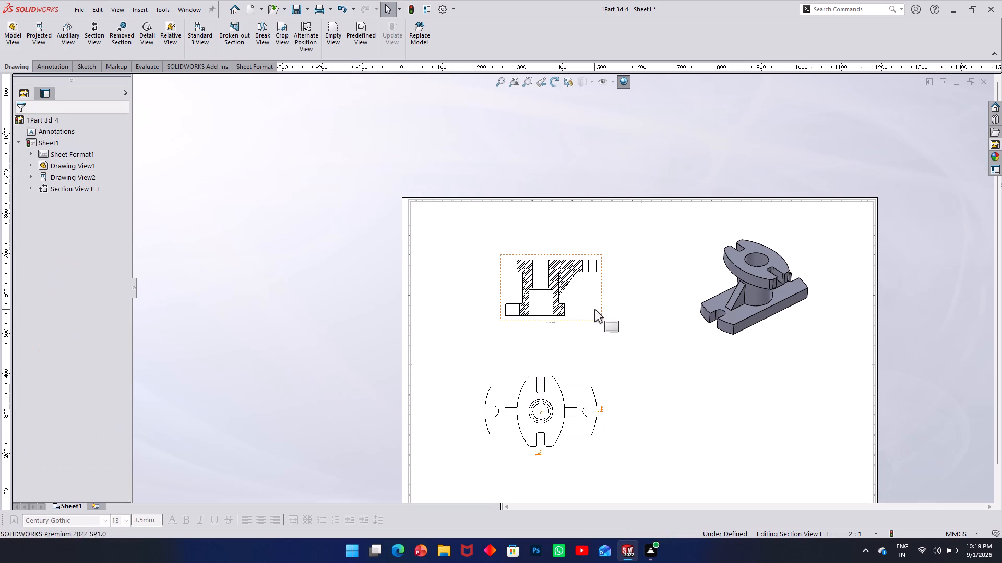
pyautogui.rightClick(593, 303)
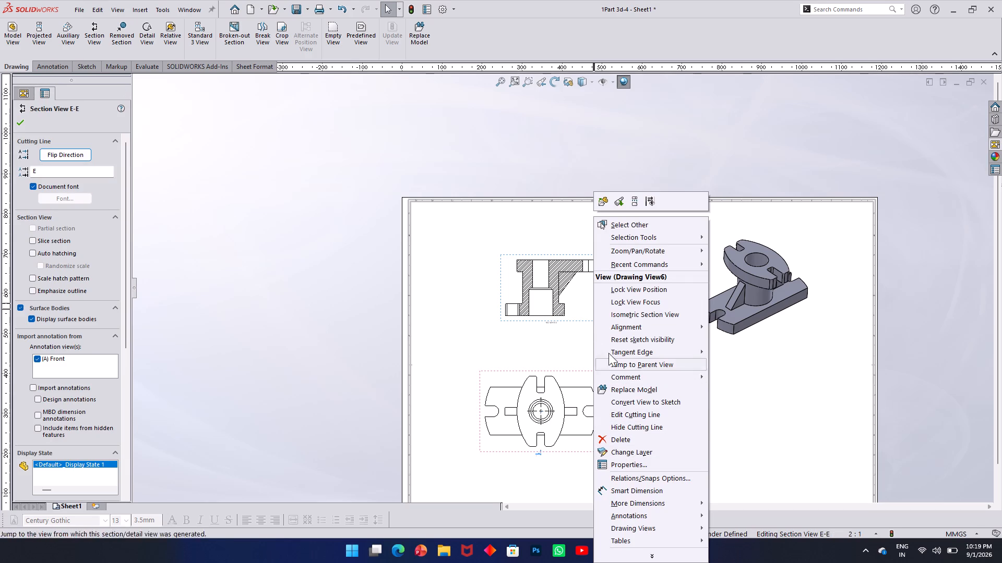
pyautogui.click(562, 335)
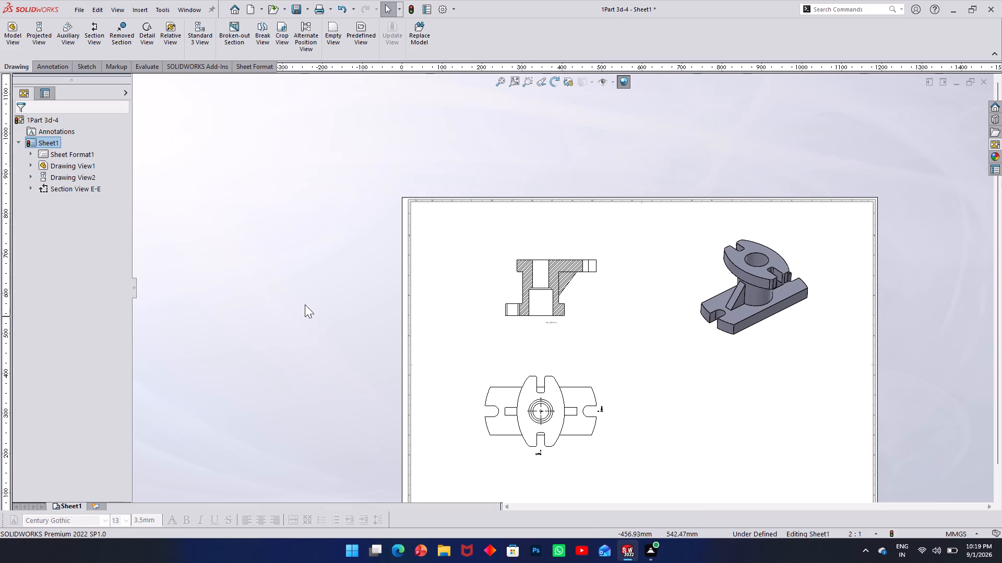
pyautogui.rightClick(604, 314)
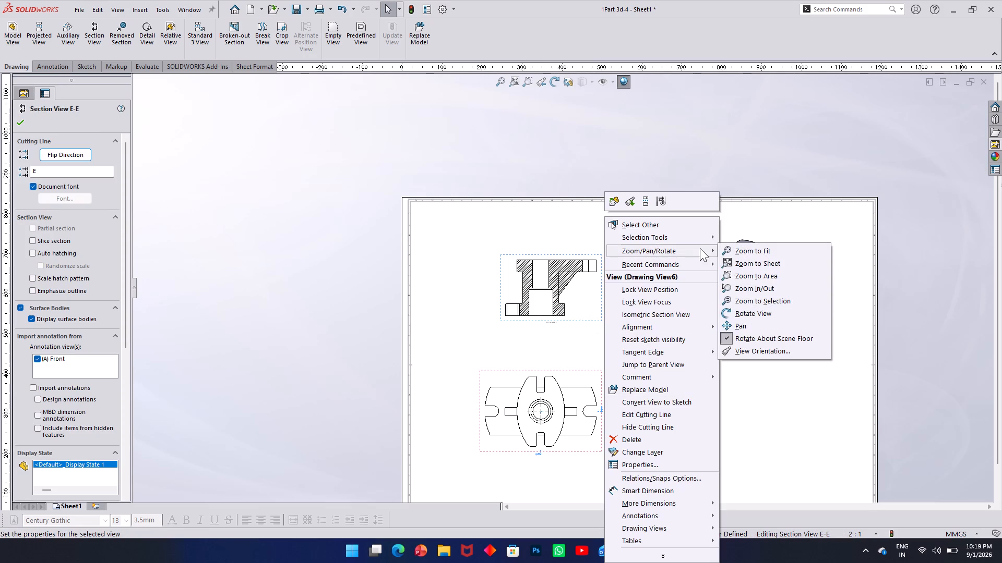
pyautogui.click(744, 312)
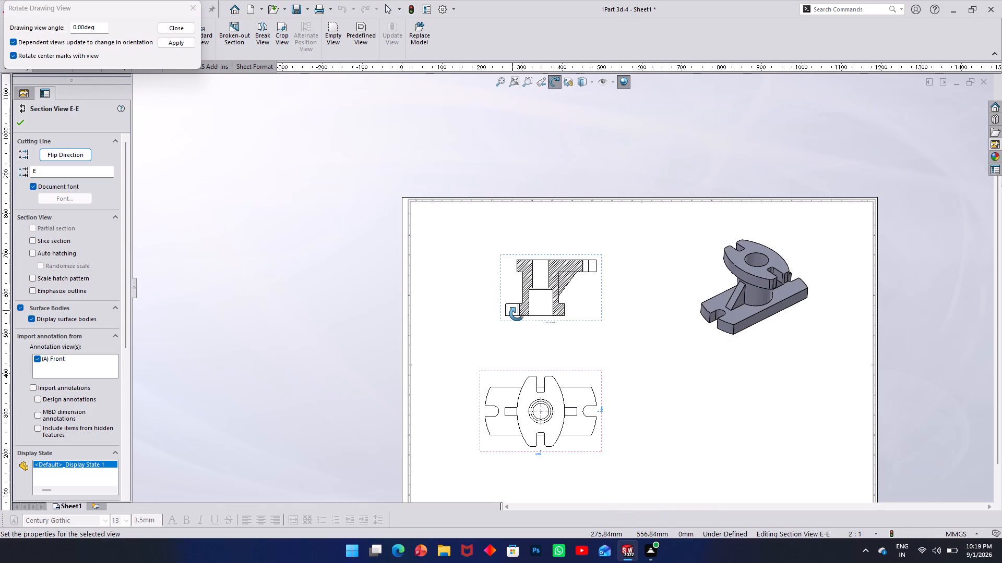
pyautogui.moveTo(517, 314); pyautogui.dragTo(482, 266)
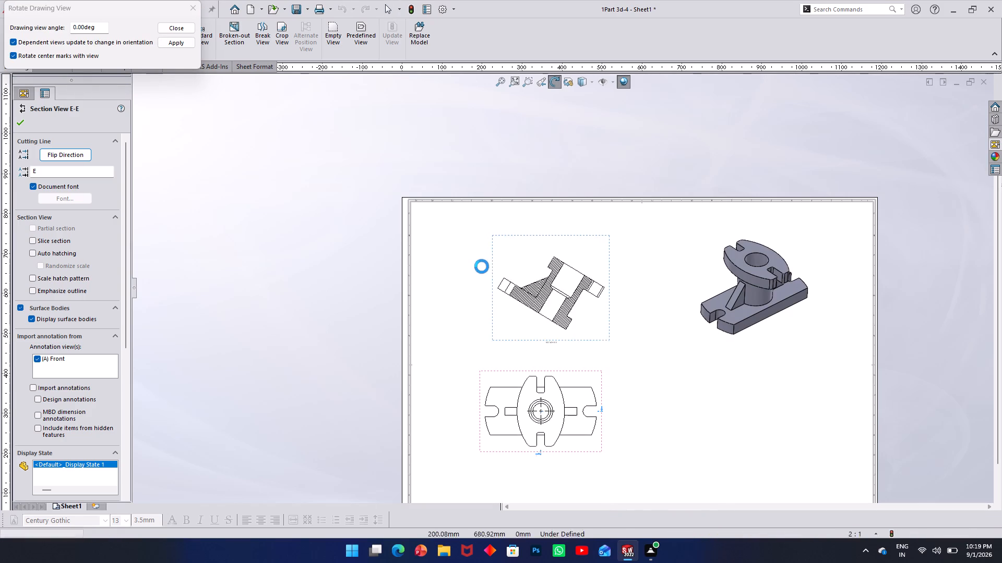
pyautogui.moveTo(482, 266); pyautogui.dragTo(485, 295)
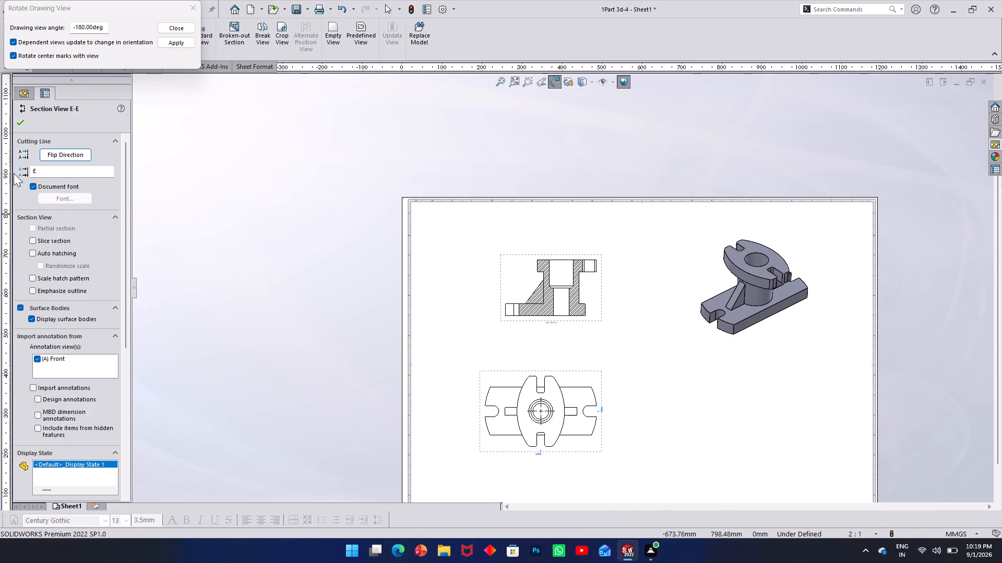
pyautogui.click(182, 39)
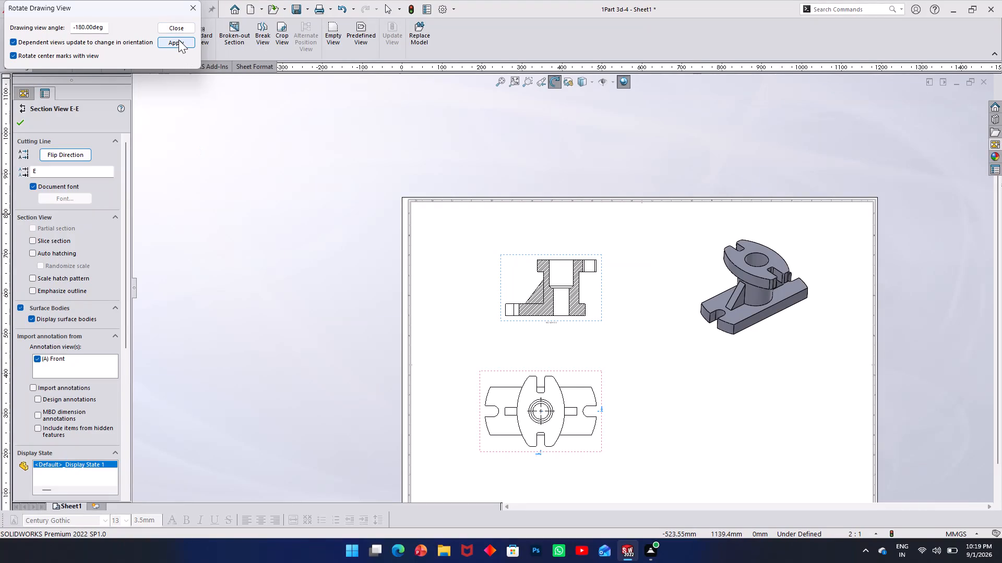
pyautogui.click(178, 40)
pyautogui.click(188, 26)
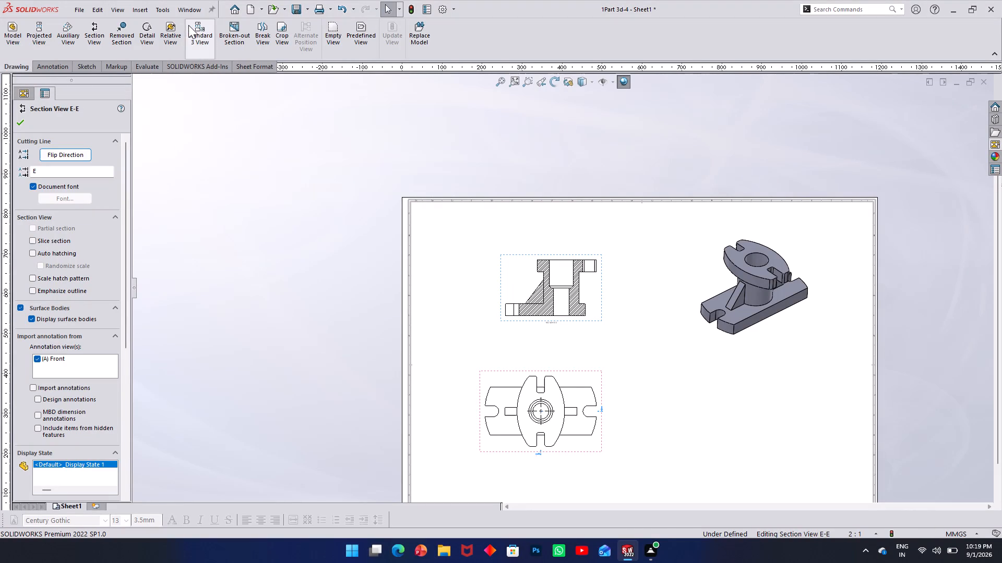
pyautogui.click(491, 266)
pyautogui.click(234, 226)
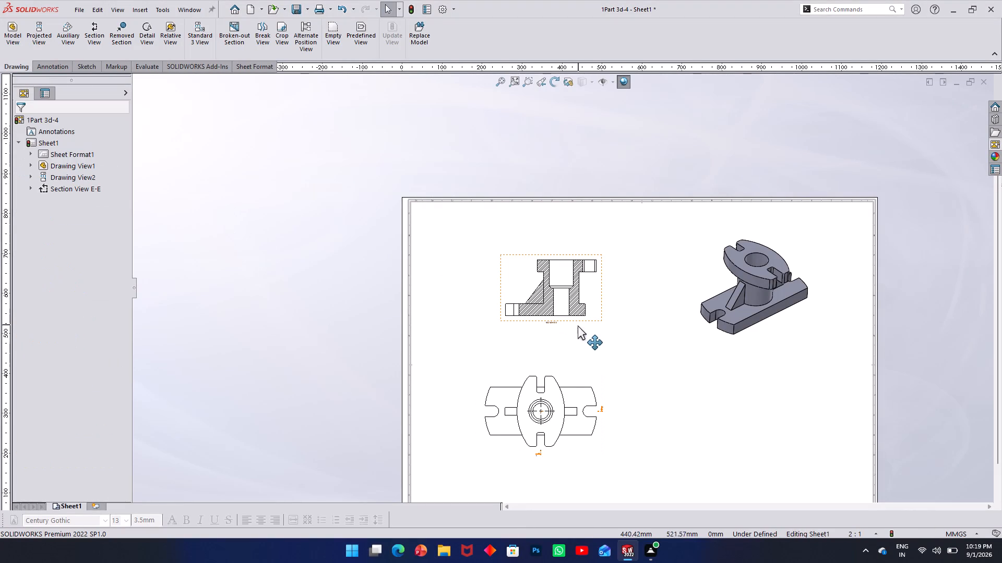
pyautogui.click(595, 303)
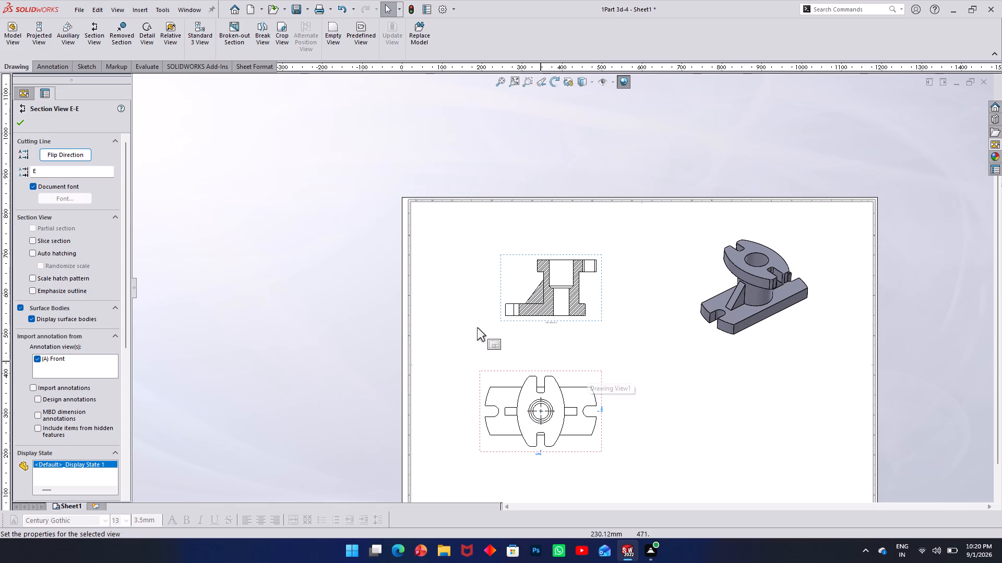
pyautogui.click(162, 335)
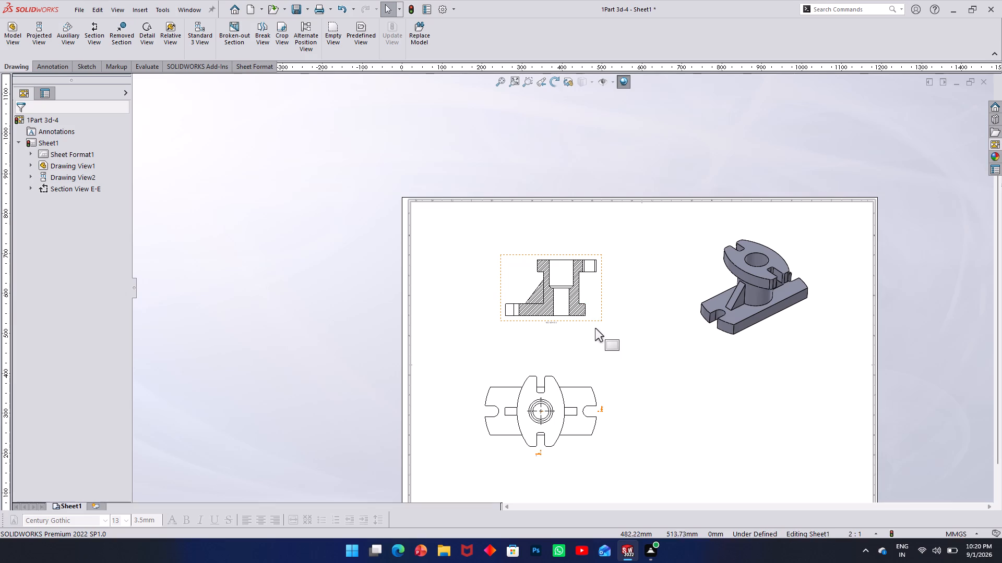
# Examine section view E-E up close, checking its orientation, hatching and rib against the top view.
pyautogui.scroll(-2, 592, 312)
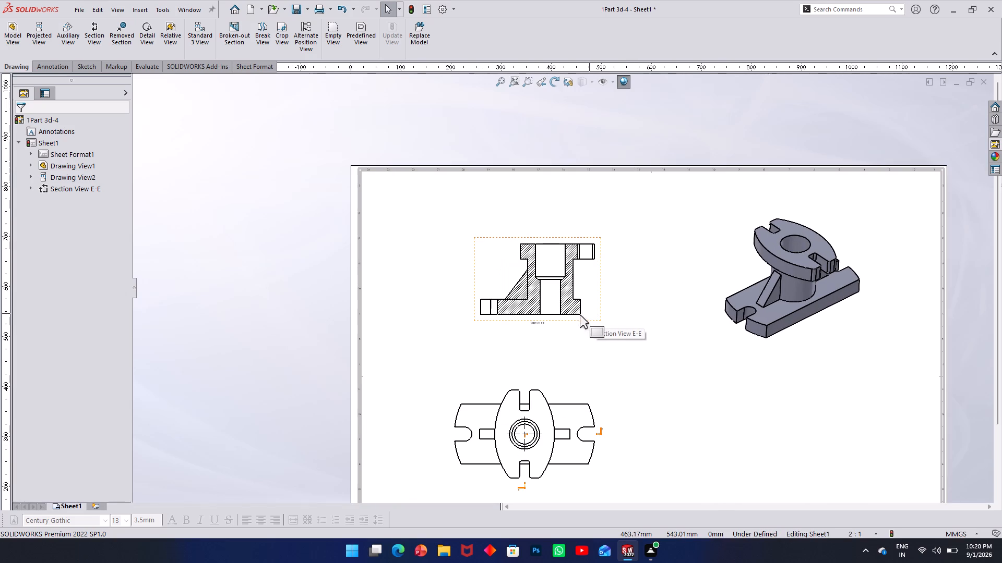
pyautogui.scroll(-2, 572, 307)
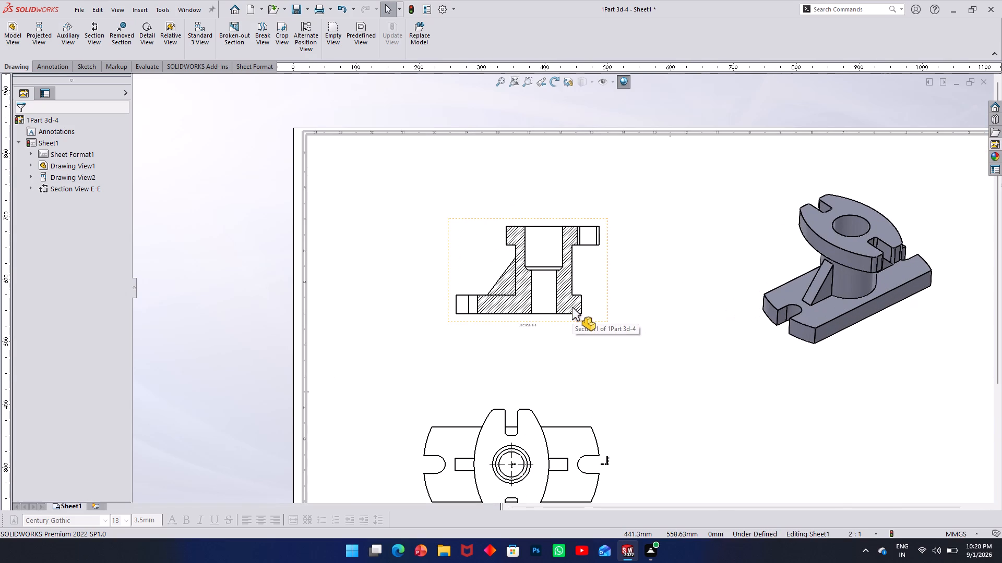
pyautogui.scroll(1, 572, 310)
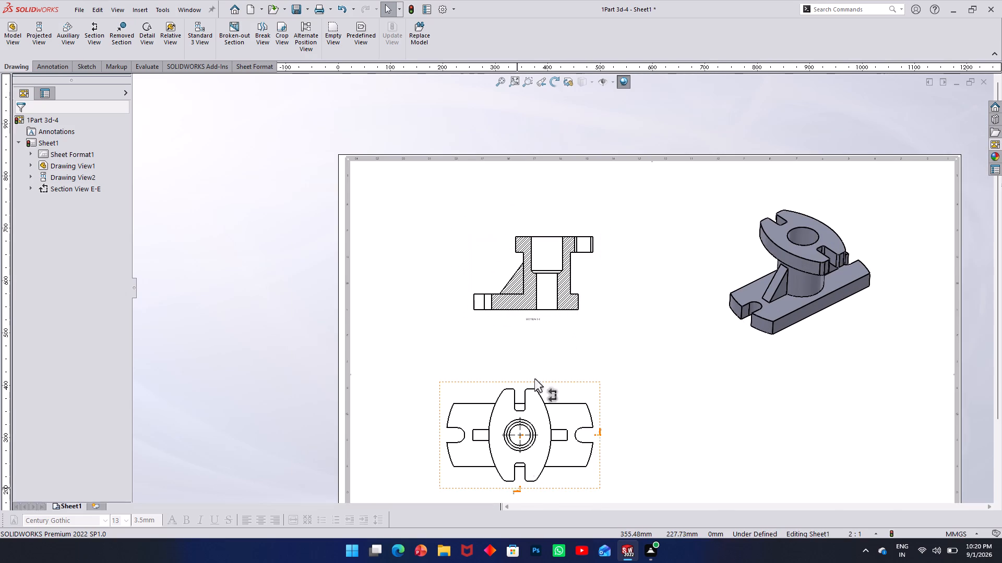
pyautogui.scroll(-1, 523, 309)
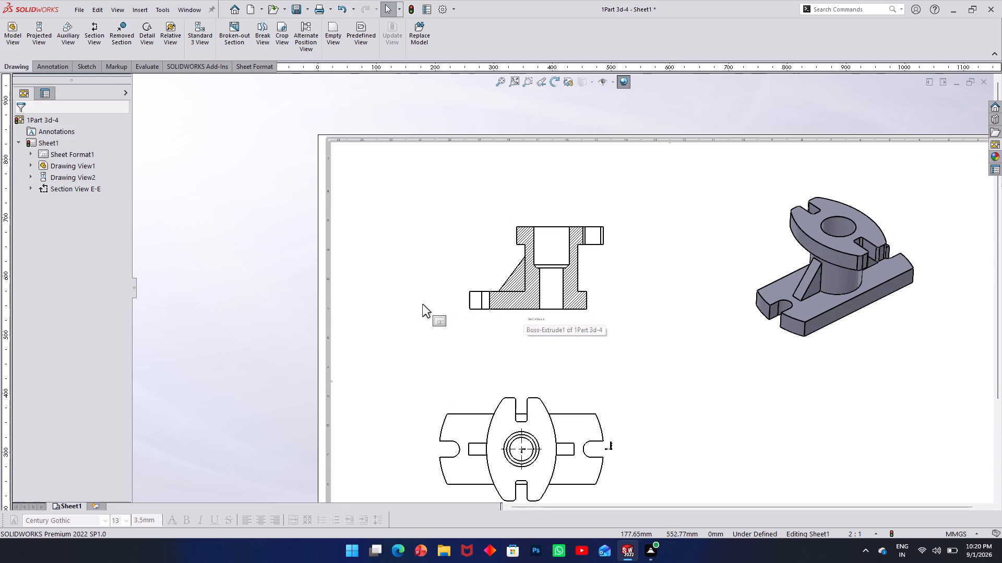
pyautogui.scroll(-3, 472, 296)
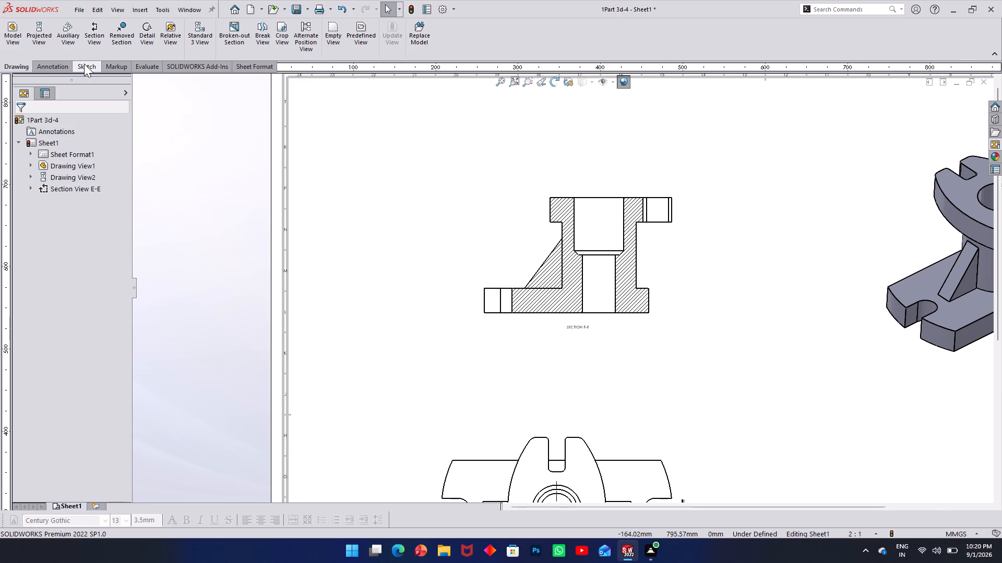
pyautogui.click(92, 44)
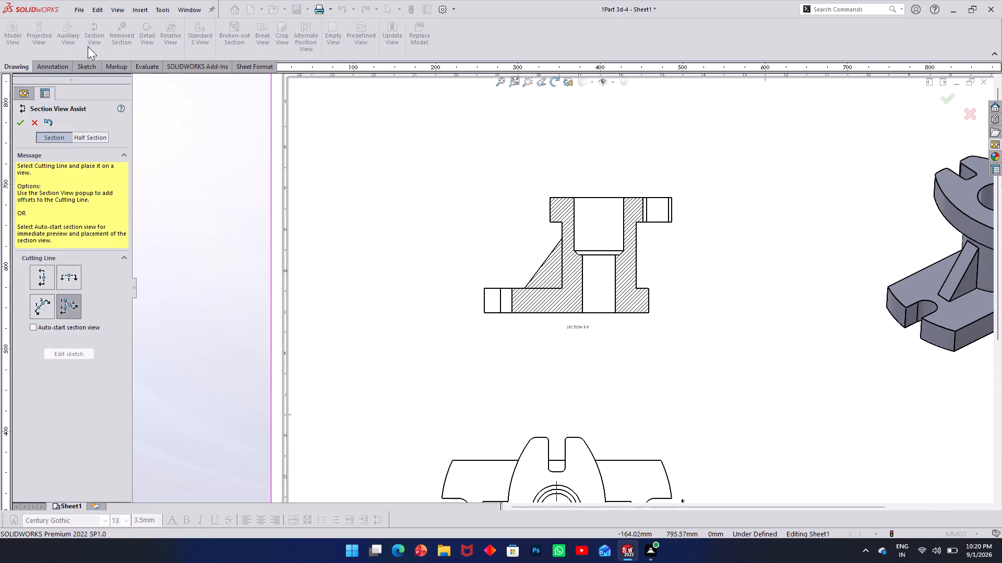
pyautogui.click(30, 120)
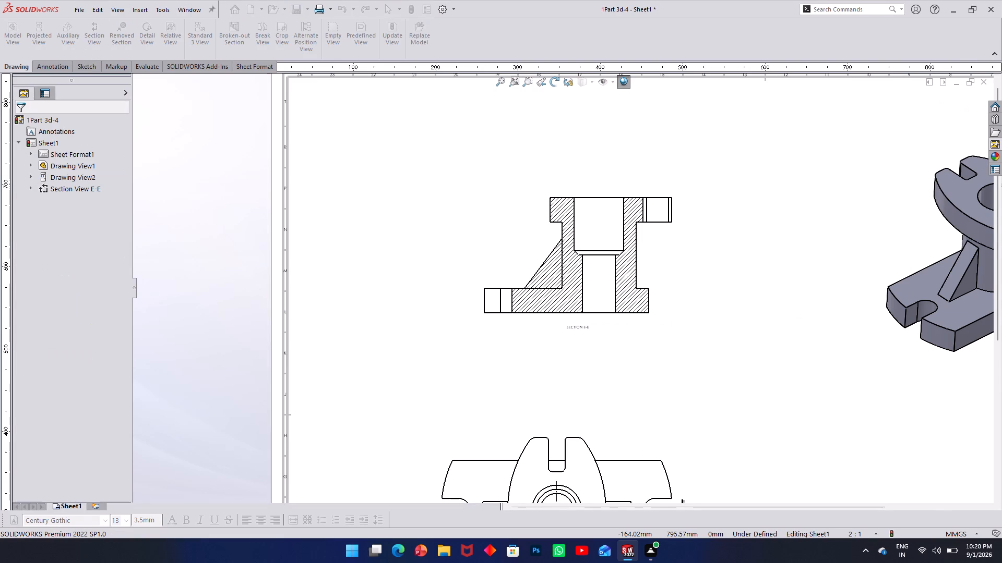
# Dimension section E-E's overall width and the base's solid width from the slot end to the opposite edge, below the view.
pyautogui.scroll(1, 530, 291)
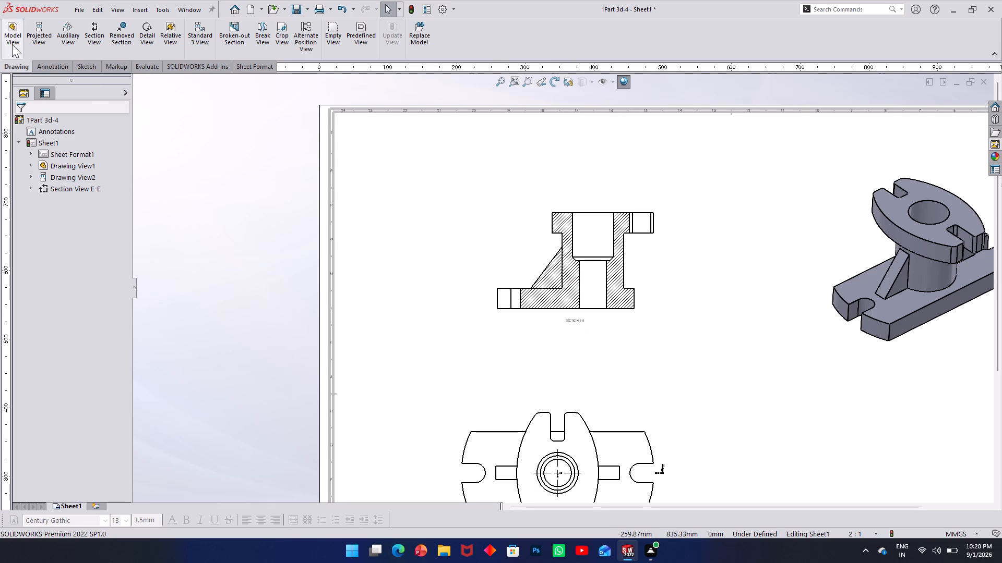
pyautogui.click(38, 70)
pyautogui.click(25, 36)
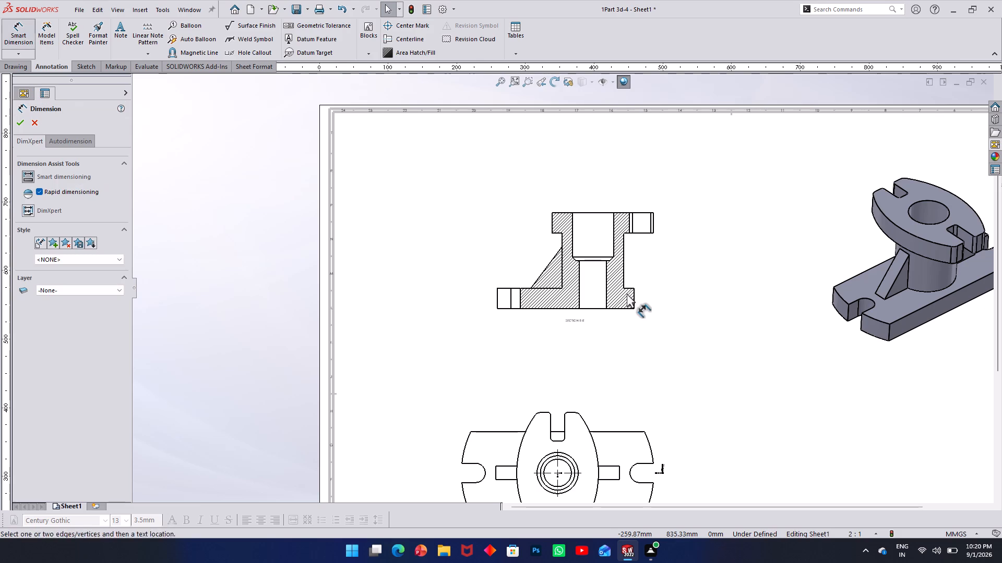
pyautogui.click(497, 301)
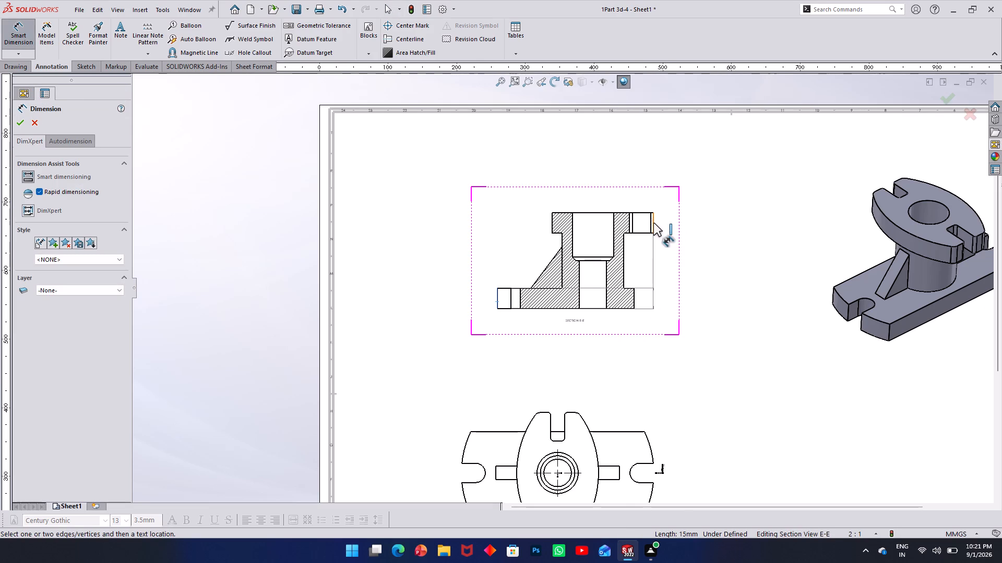
pyautogui.click(653, 223)
pyautogui.scroll(-1, 591, 337)
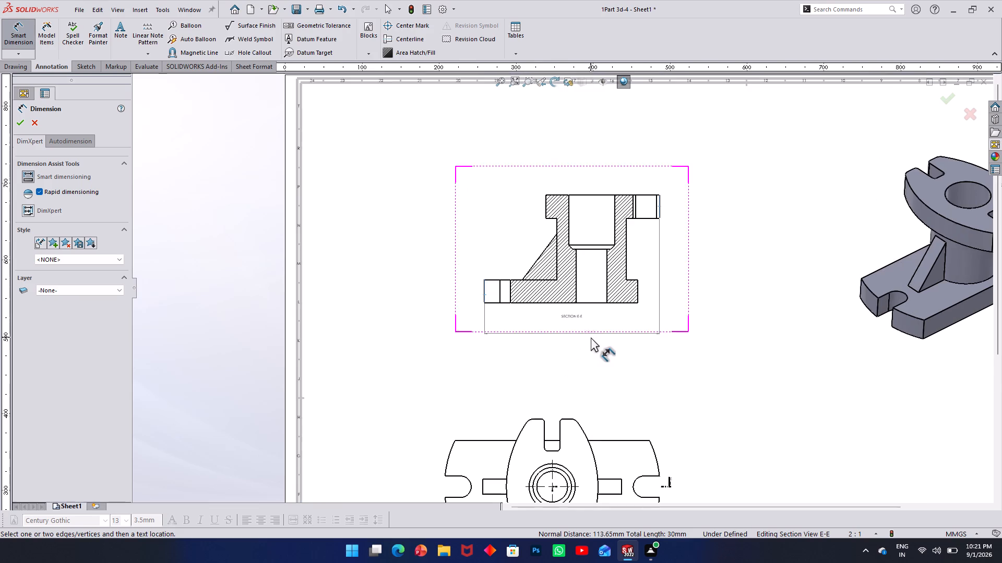
pyautogui.scroll(-4, 590, 332)
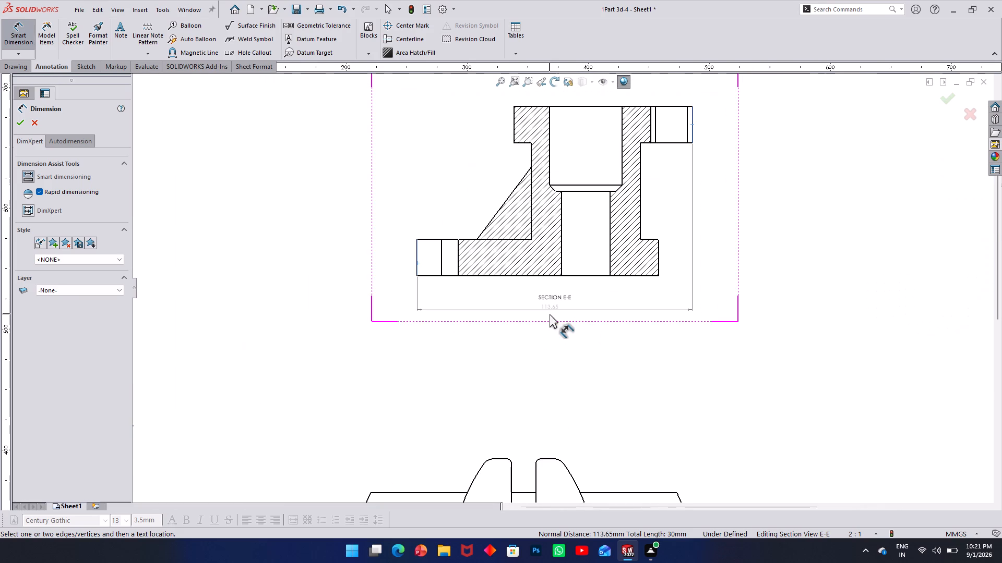
pyautogui.click(550, 314)
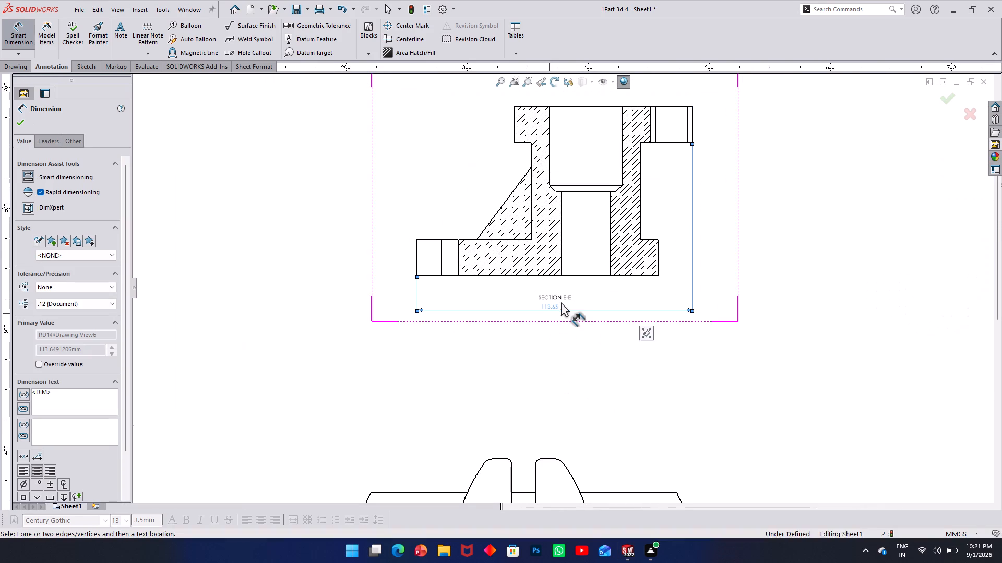
pyautogui.scroll(-1, 561, 302)
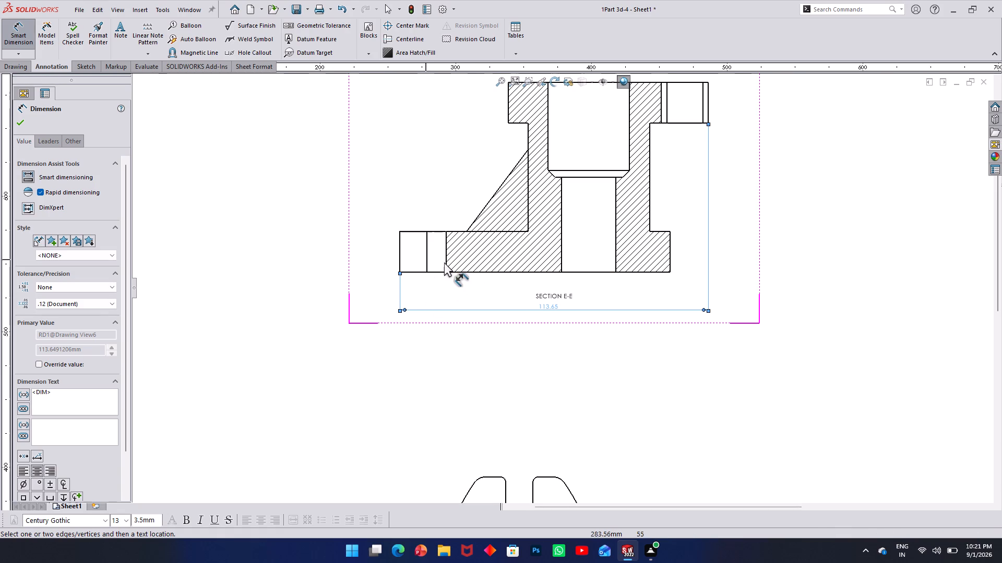
pyautogui.click(446, 263)
pyautogui.click(672, 262)
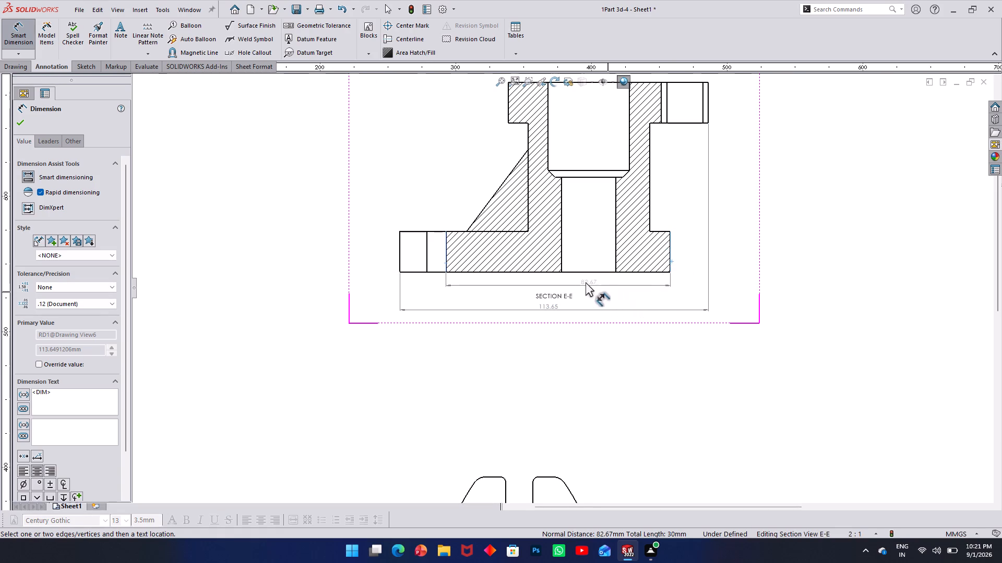
pyautogui.click(553, 283)
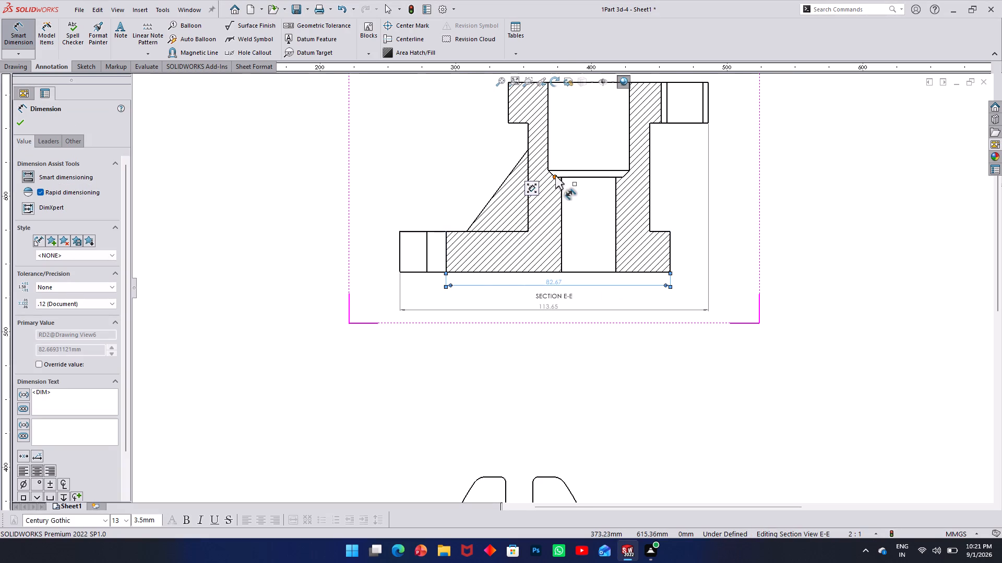
# Dimension the lower bore's diameter and the upper bore's depth from the flange's top face to the chamfer's lower edge.
pyautogui.click(563, 224)
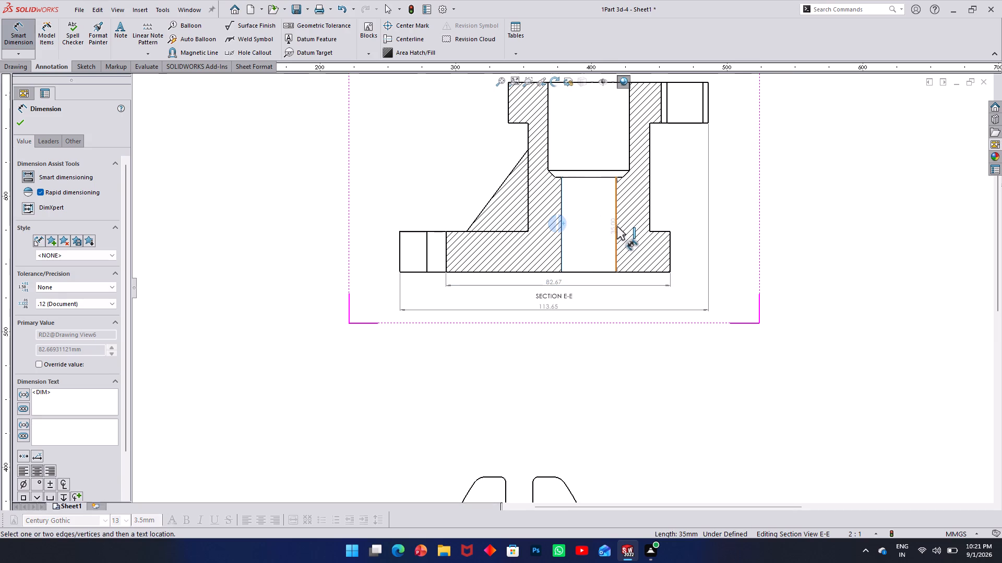
pyautogui.click(615, 226)
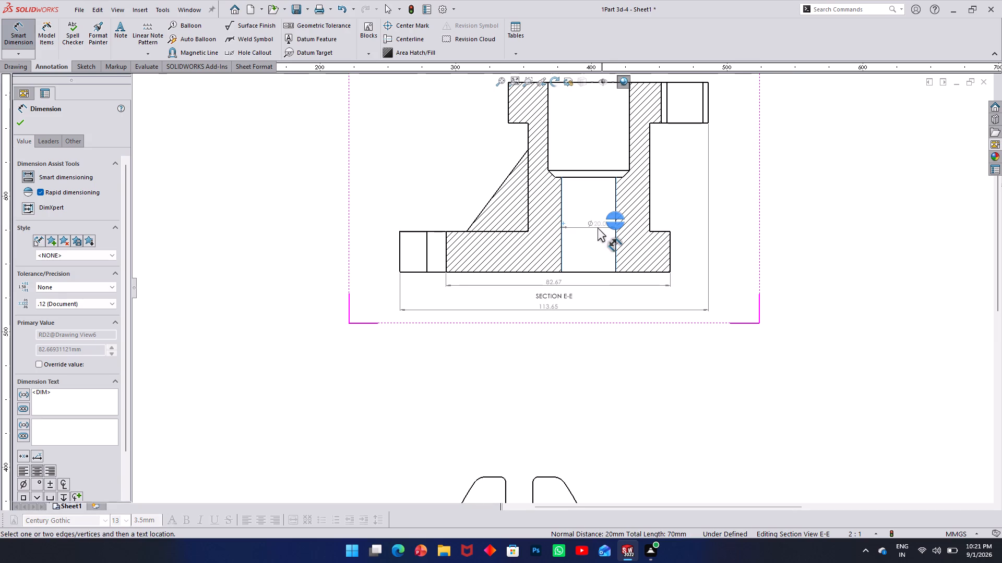
pyautogui.click(598, 227)
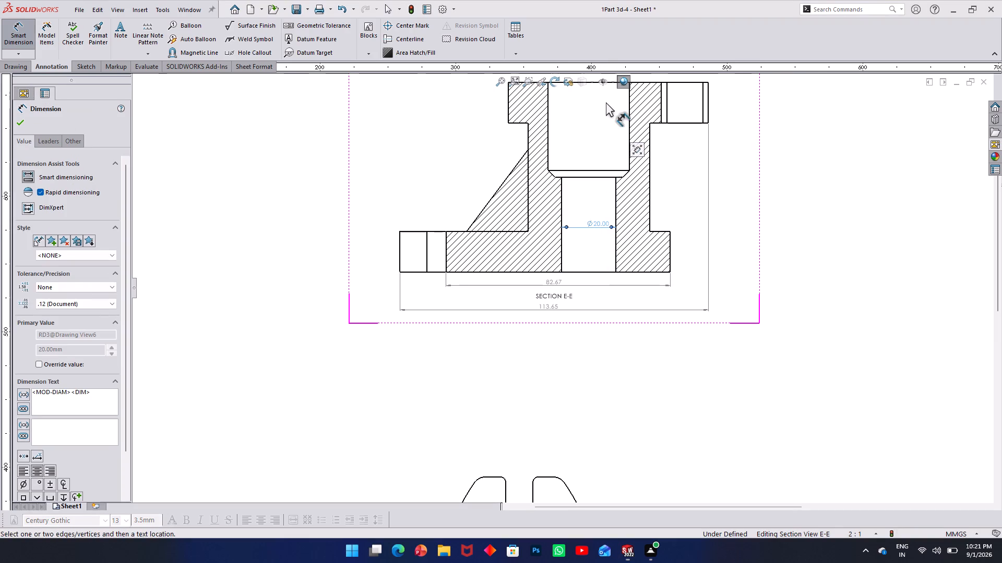
pyautogui.scroll(2, 598, 88)
pyautogui.scroll(-2, 597, 142)
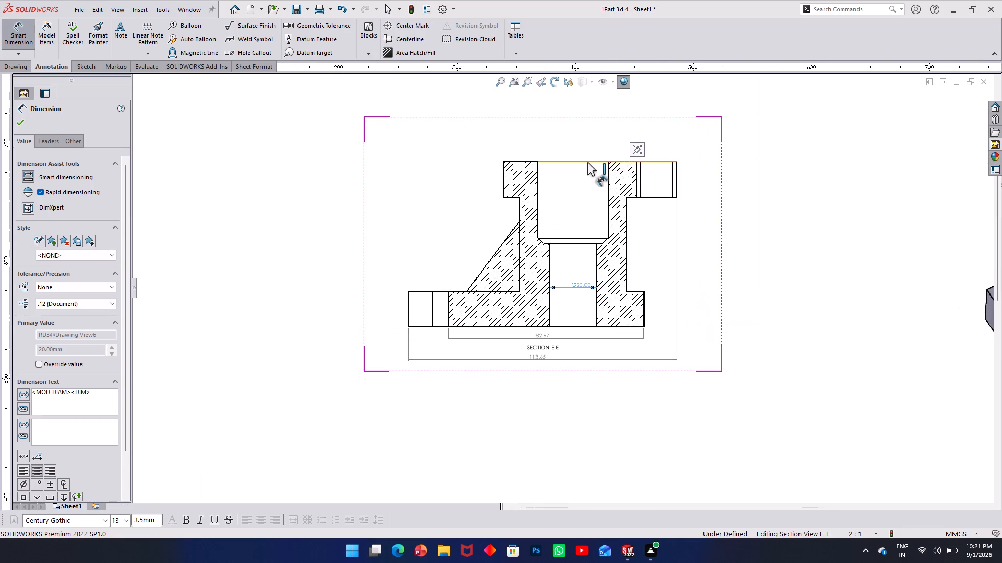
pyautogui.click(587, 162)
pyautogui.click(574, 242)
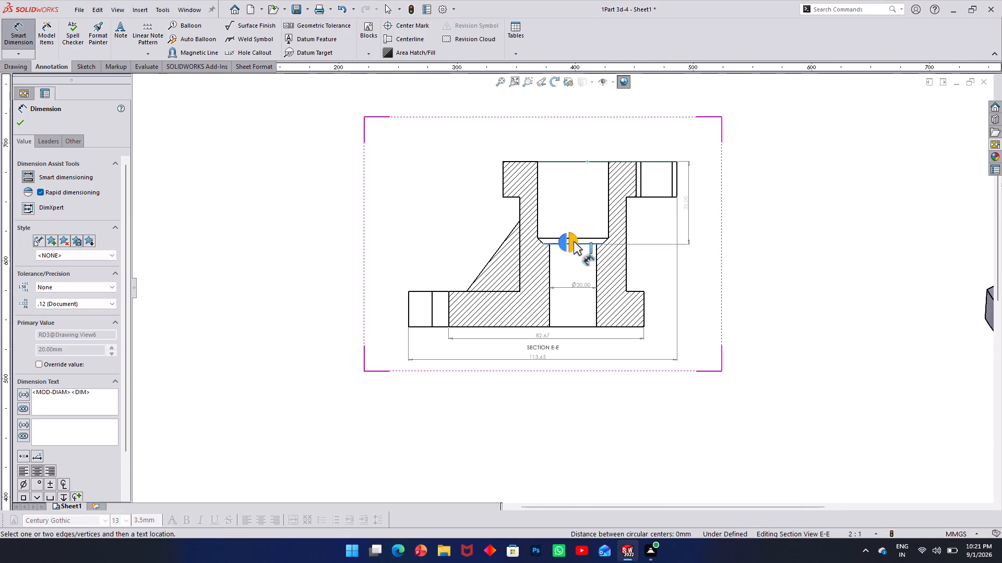
pyautogui.click(572, 202)
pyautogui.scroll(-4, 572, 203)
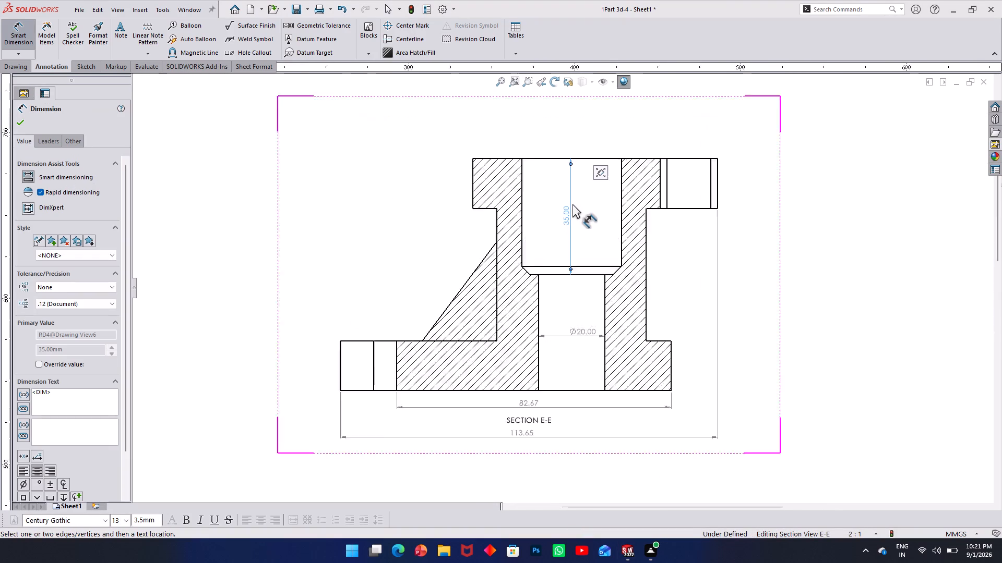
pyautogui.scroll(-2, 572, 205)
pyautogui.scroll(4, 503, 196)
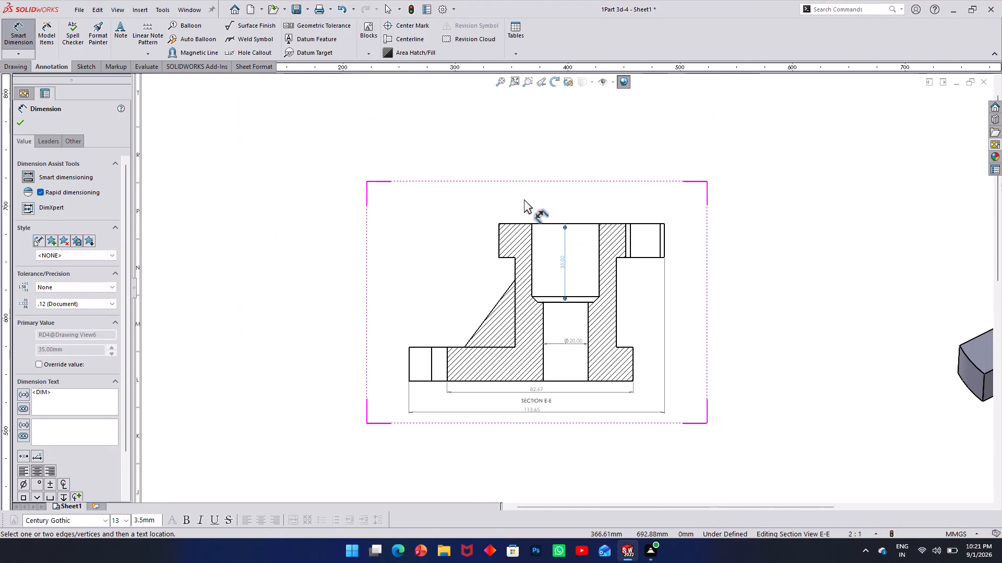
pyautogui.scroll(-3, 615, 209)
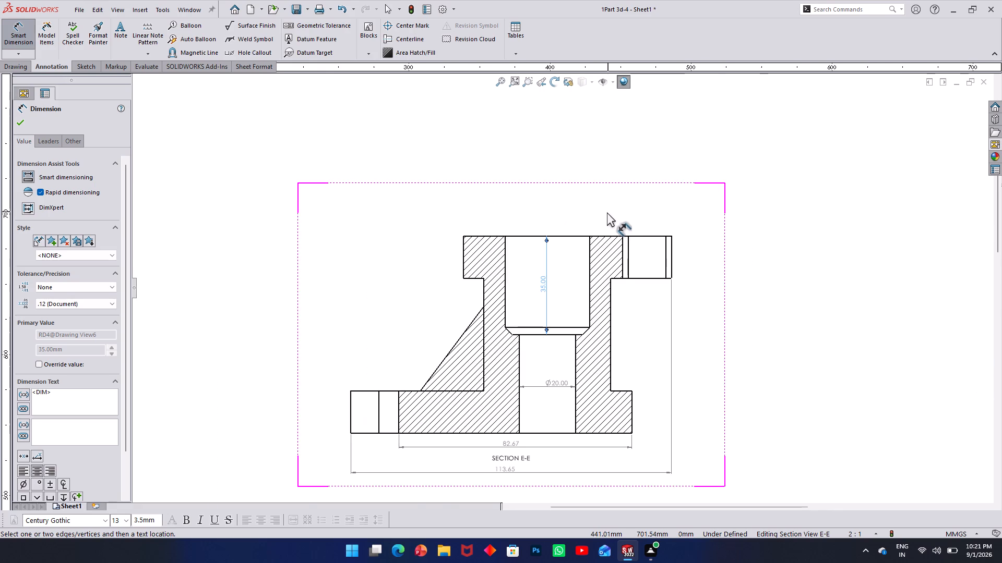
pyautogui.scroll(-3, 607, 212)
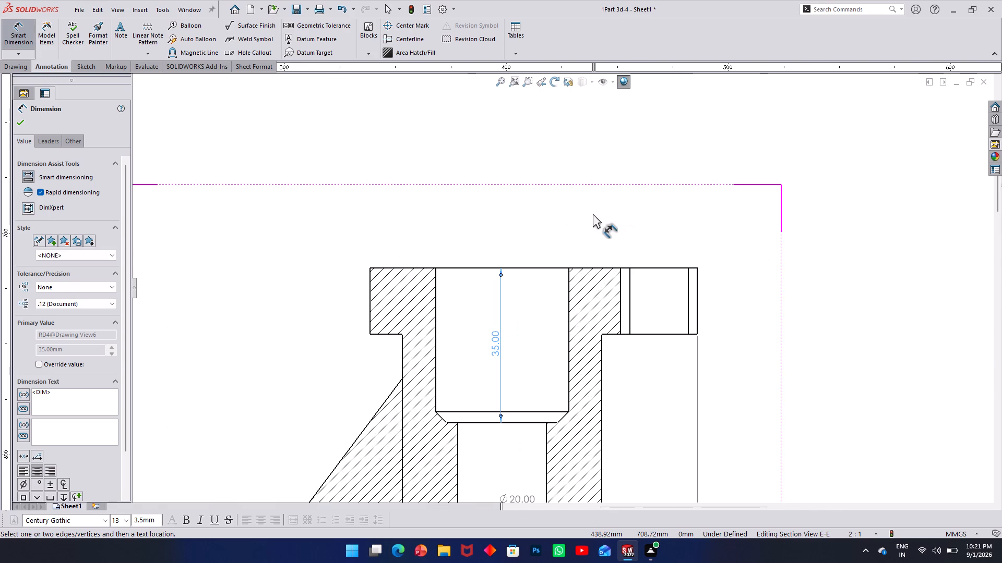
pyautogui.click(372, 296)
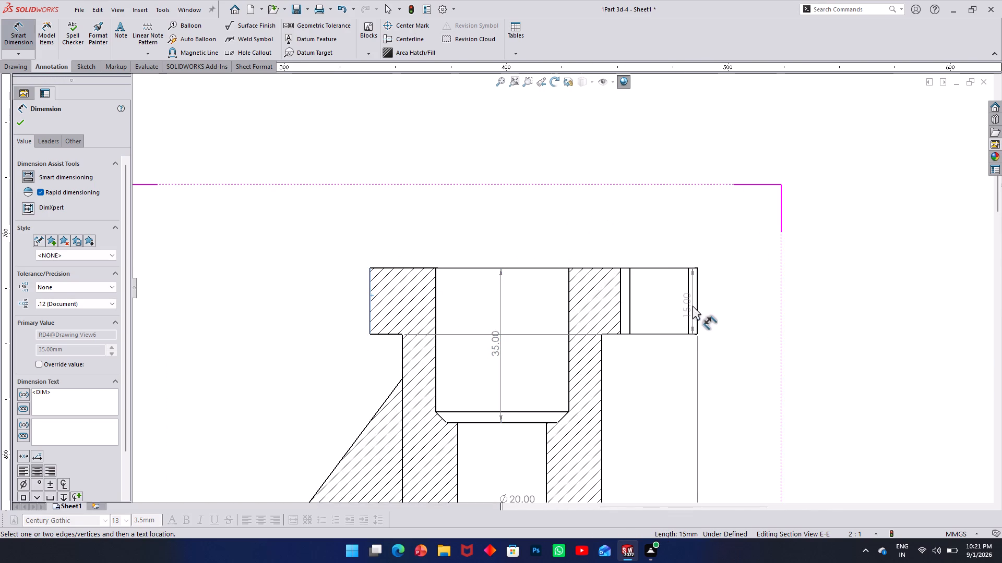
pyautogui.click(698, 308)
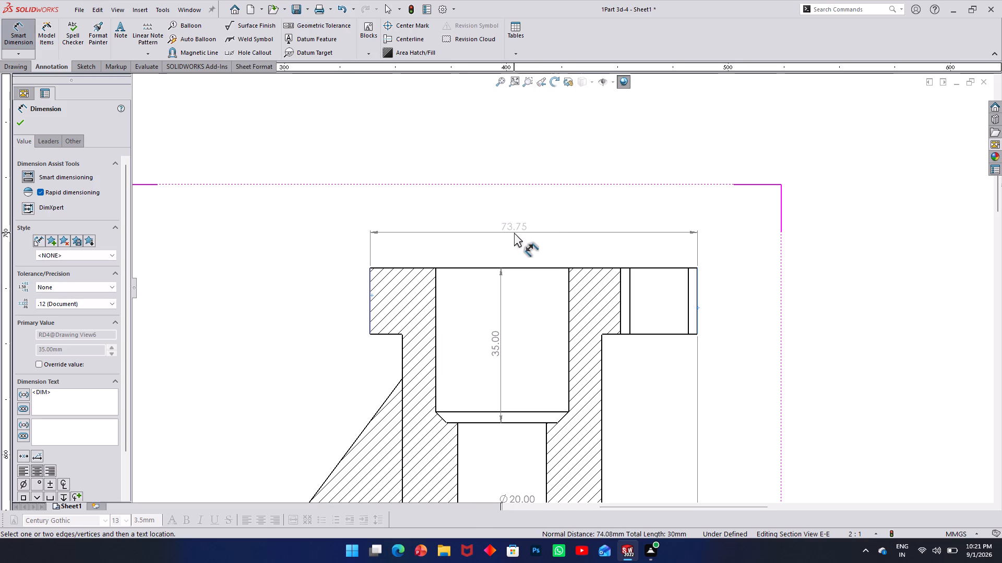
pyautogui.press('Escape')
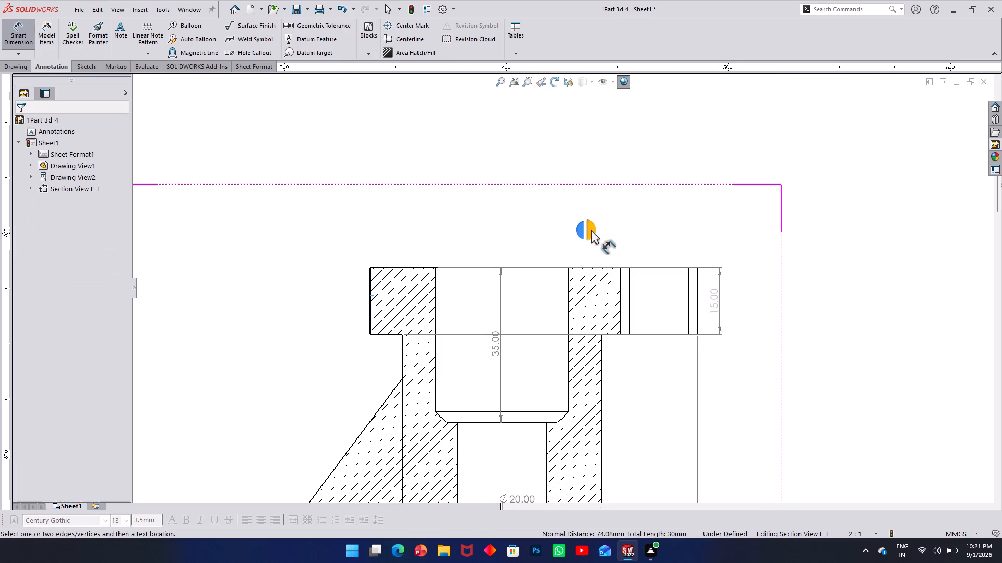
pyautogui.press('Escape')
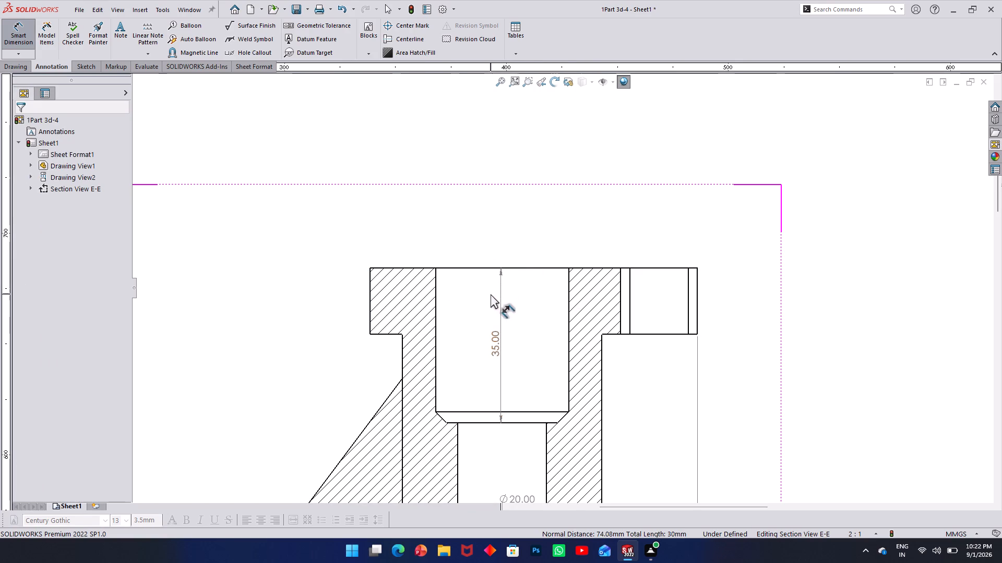
# Dimension the upper bore's diameter above section E-E and the flange's thickness beside its left edge.
pyautogui.click(569, 285)
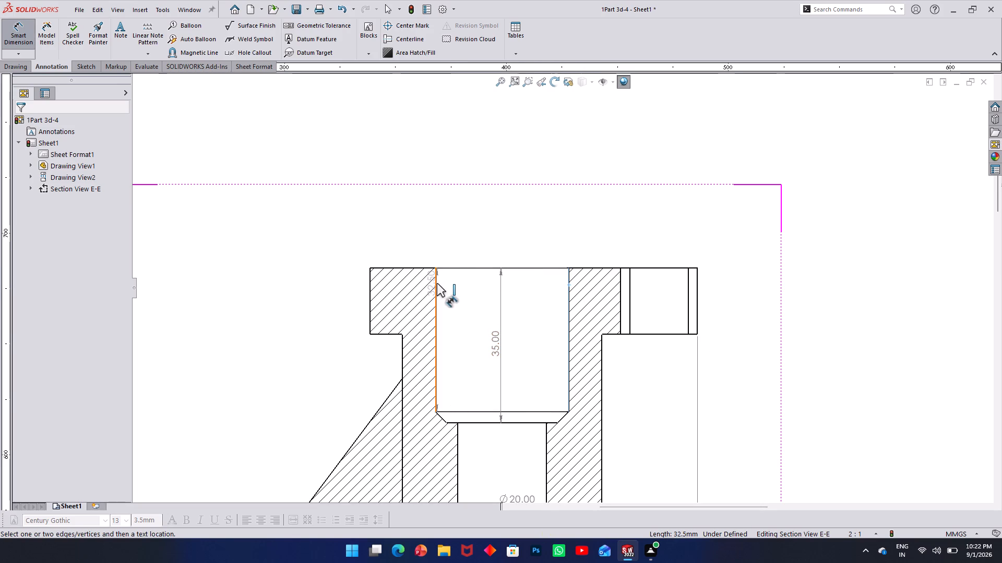
pyautogui.click(437, 283)
pyautogui.click(529, 243)
pyautogui.scroll(2, 467, 251)
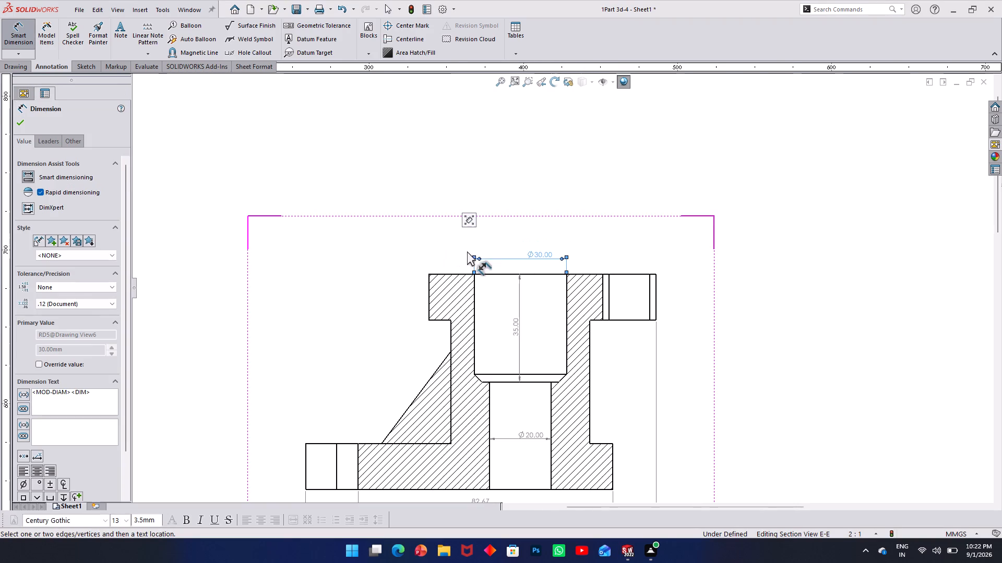
pyautogui.click(448, 273)
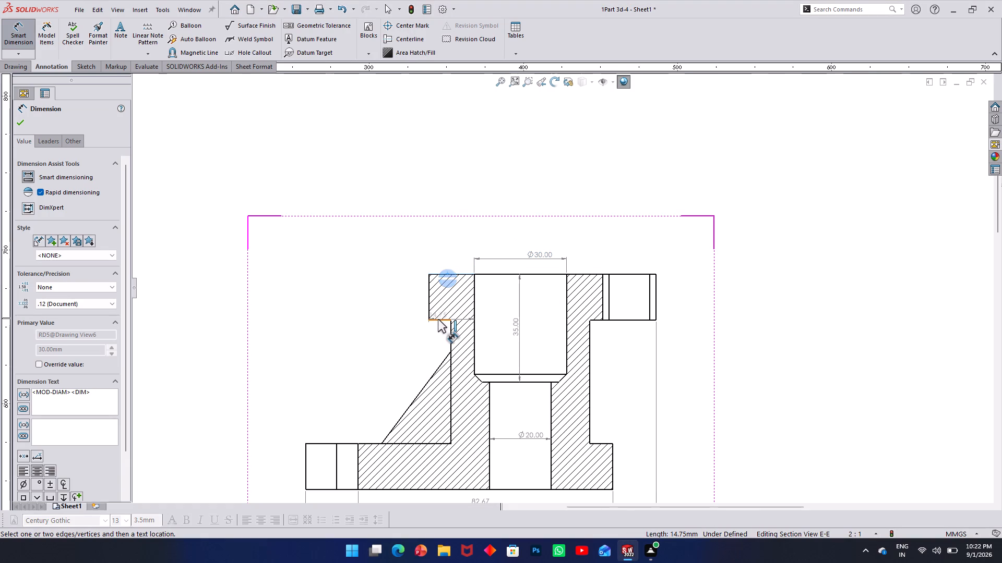
pyautogui.click(438, 319)
pyautogui.click(387, 299)
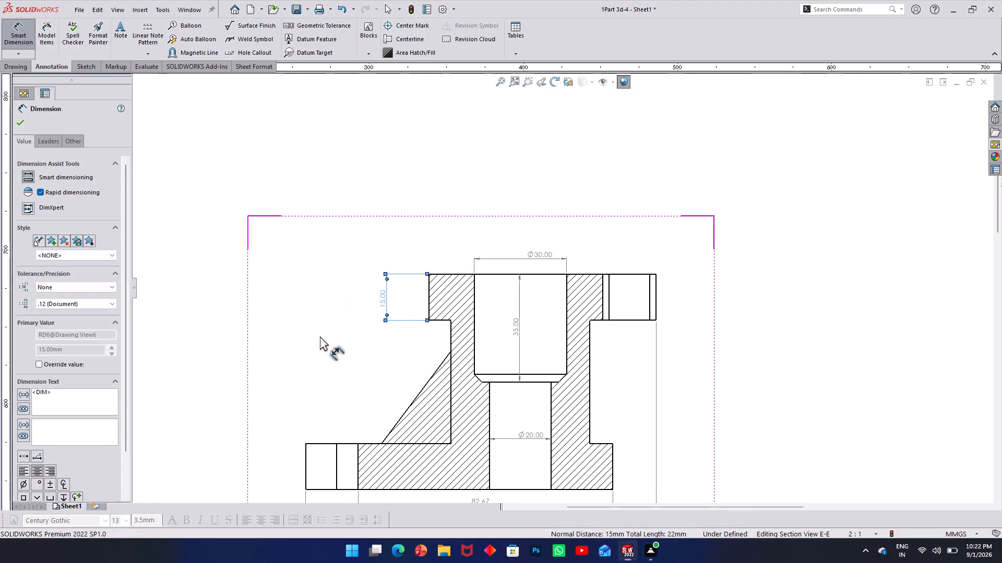
# Dimension section E-E's overall height and the base's thickness, placing both beside the base's slotted end.
pyautogui.click(461, 275)
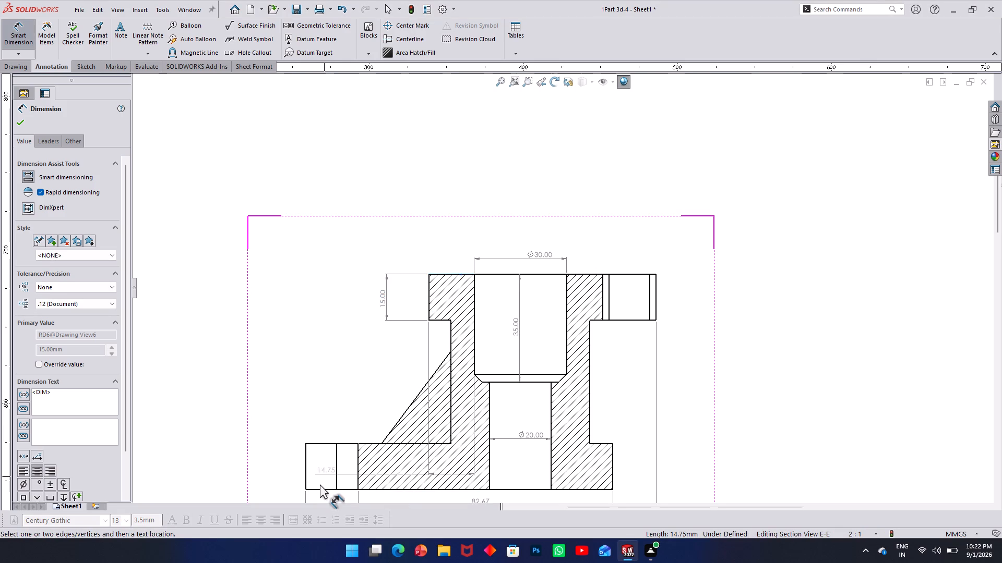
pyautogui.click(319, 488)
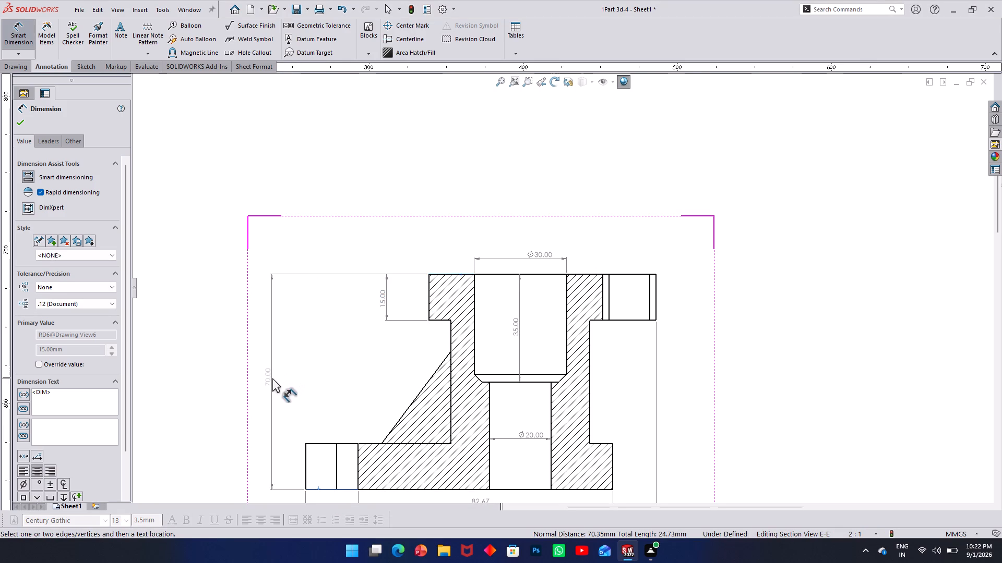
pyautogui.click(272, 378)
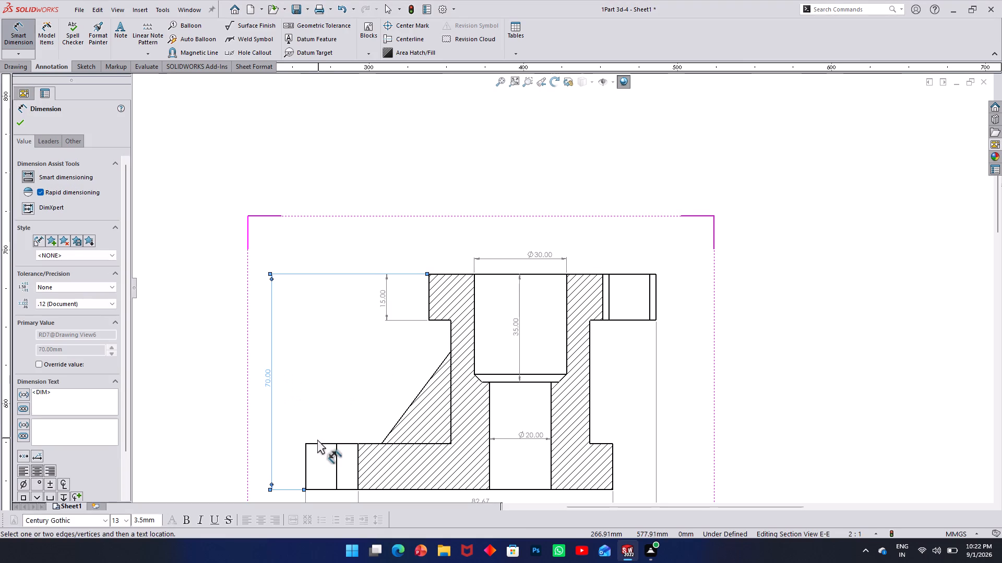
pyautogui.click(317, 444)
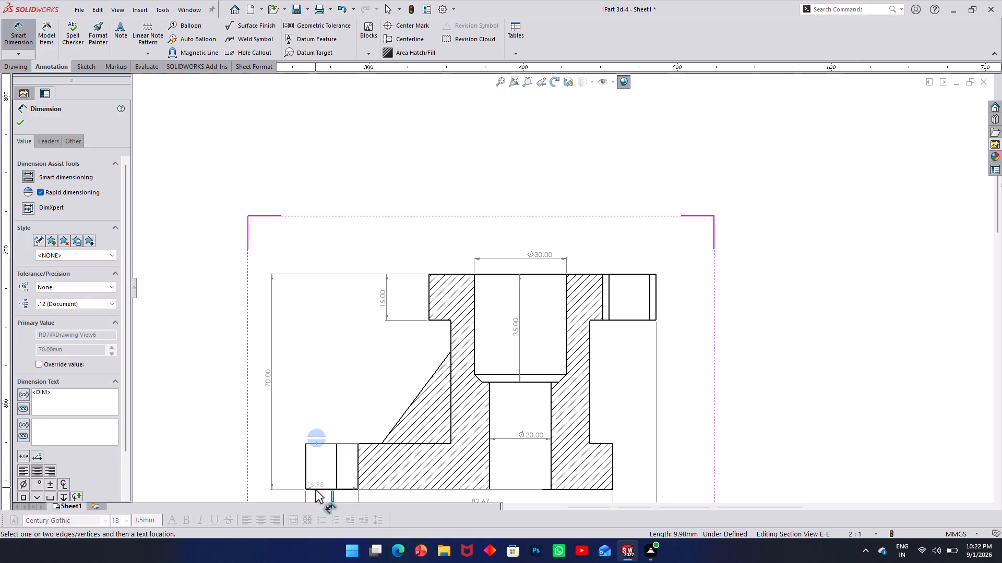
pyautogui.click(316, 489)
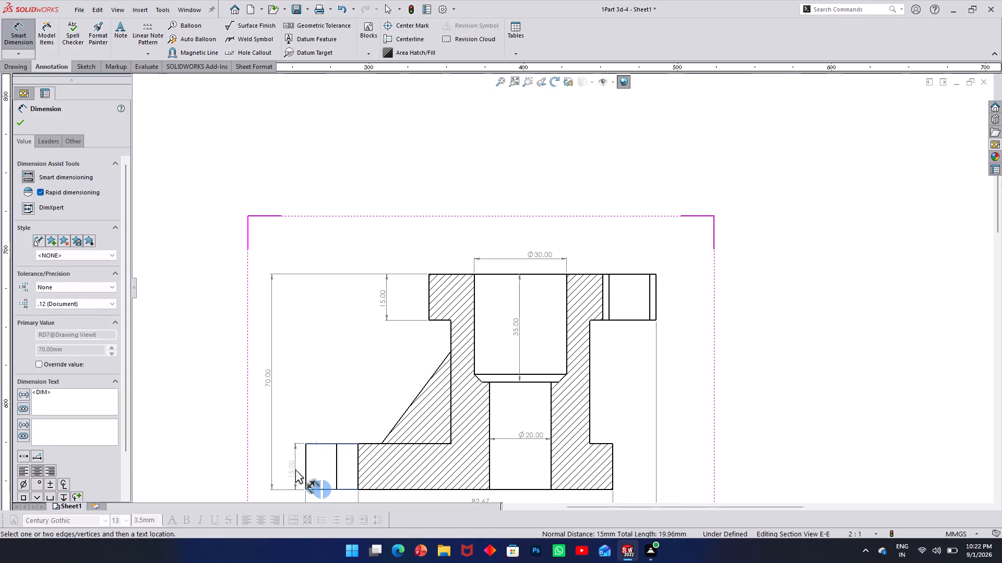
pyautogui.click(294, 468)
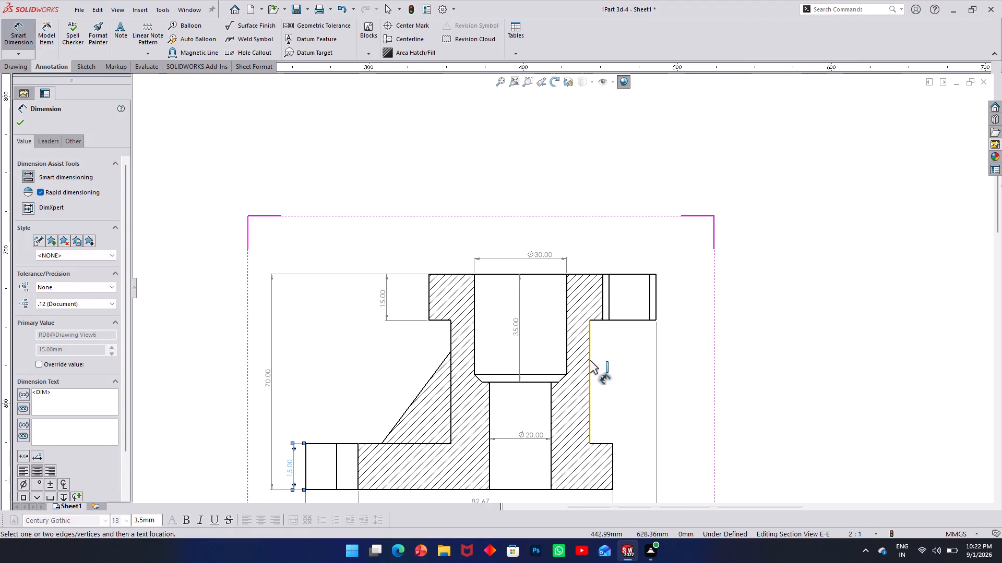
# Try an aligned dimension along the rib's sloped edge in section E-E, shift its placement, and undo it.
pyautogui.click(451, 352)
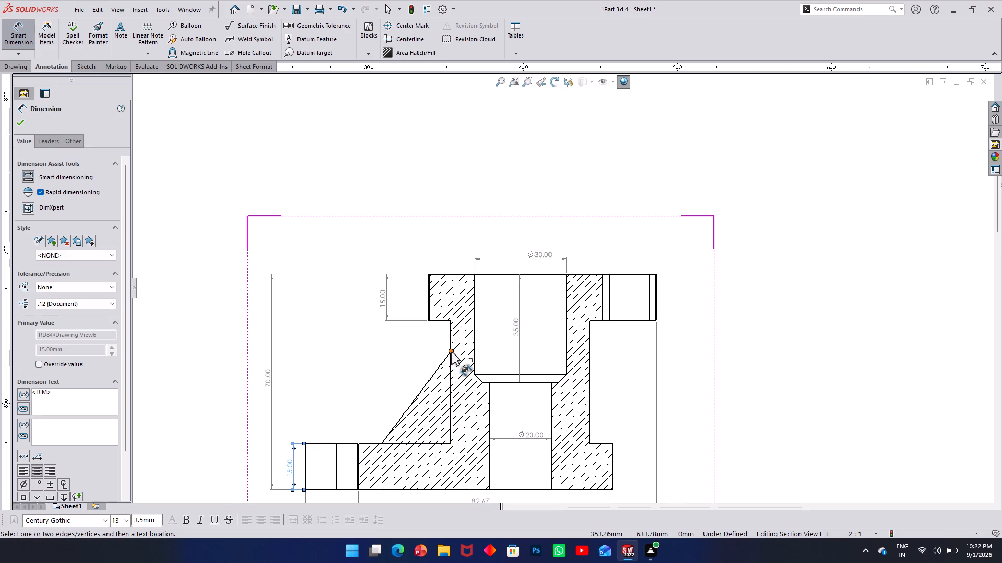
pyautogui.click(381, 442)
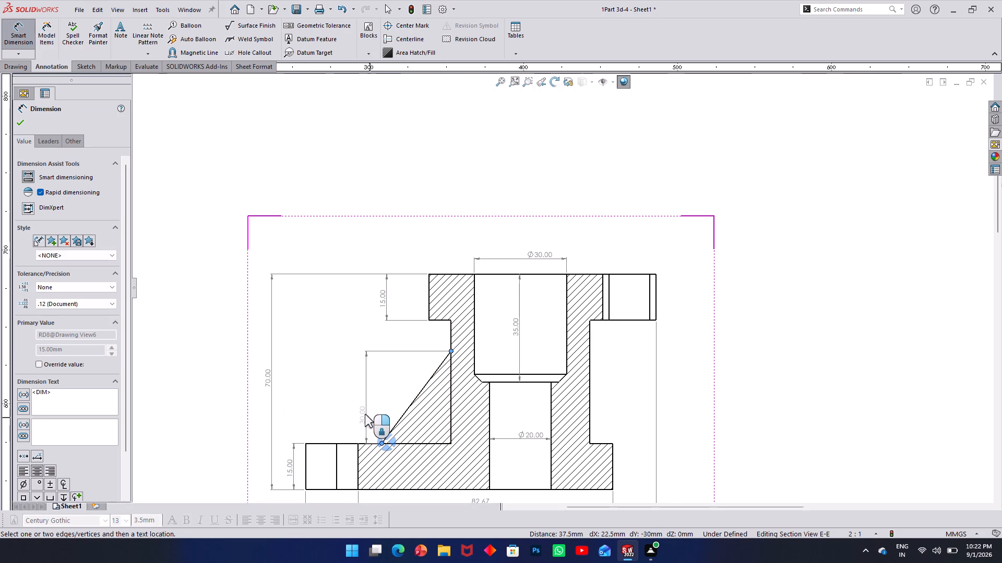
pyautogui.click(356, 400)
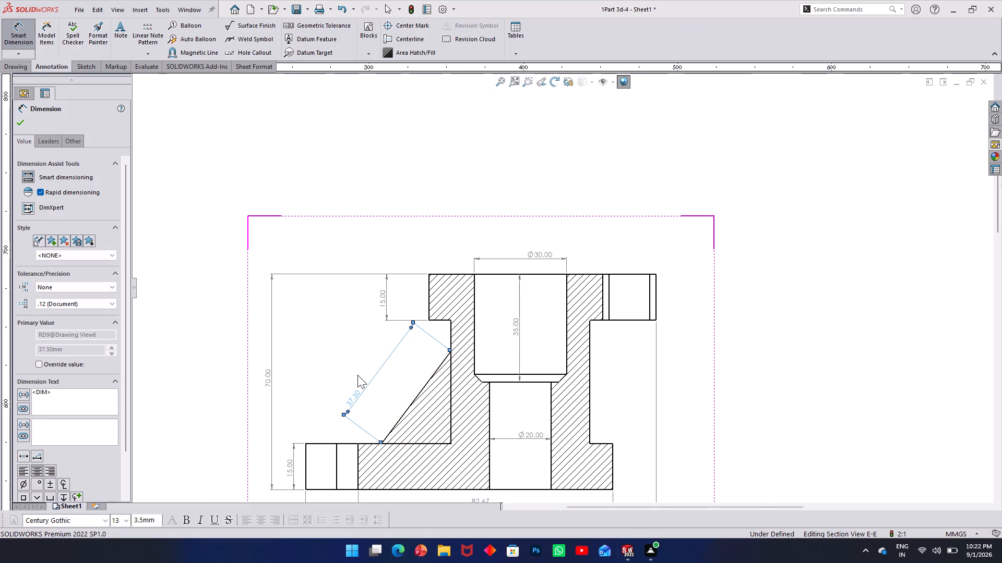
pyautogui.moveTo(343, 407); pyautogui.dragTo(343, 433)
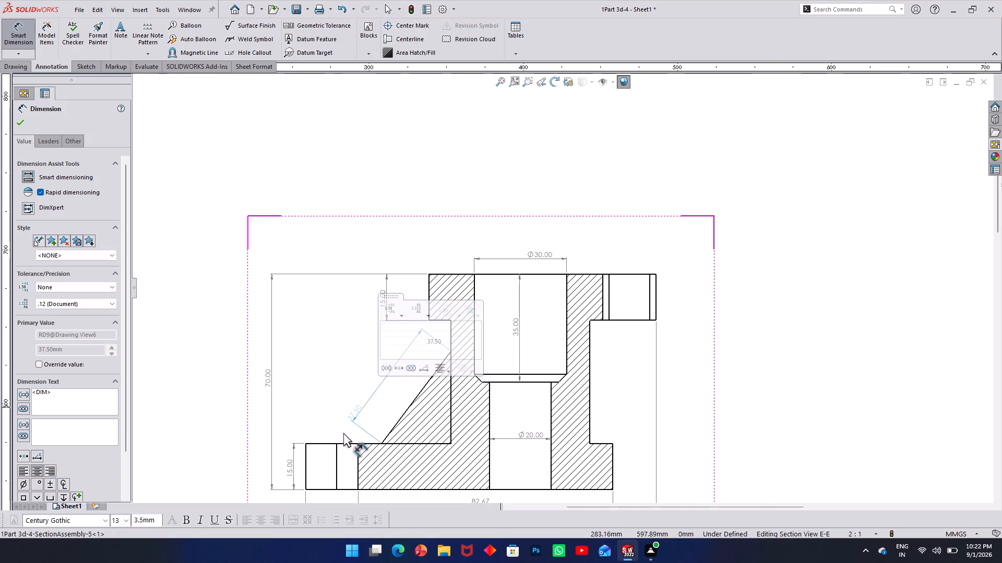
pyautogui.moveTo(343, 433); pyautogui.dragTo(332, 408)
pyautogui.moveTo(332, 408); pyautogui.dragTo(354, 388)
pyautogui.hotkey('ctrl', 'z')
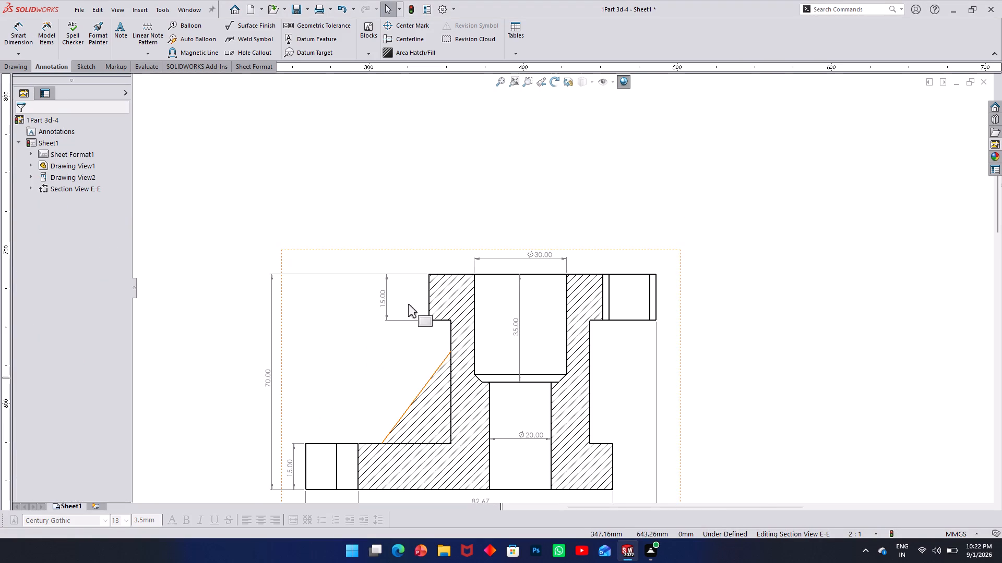
# Dimension the rib's vertical height in section E-E from the base's top face to the rib's upper end.
pyautogui.click(29, 33)
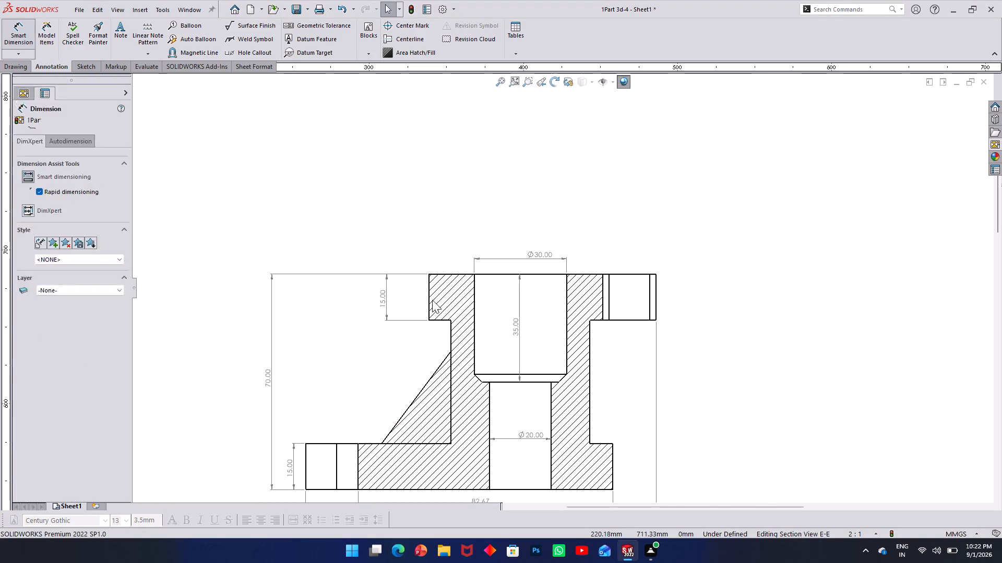
pyautogui.click(450, 352)
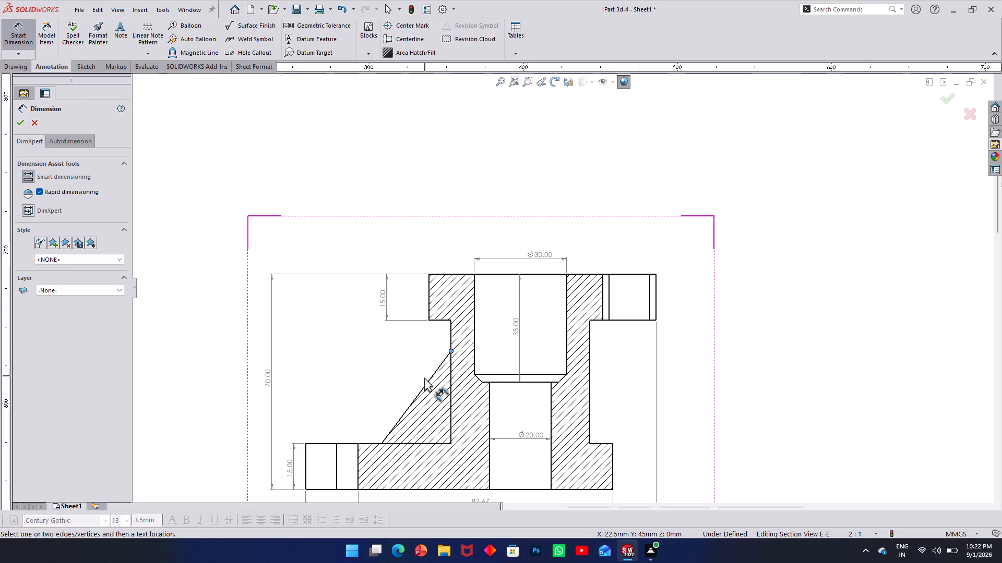
pyautogui.click(418, 444)
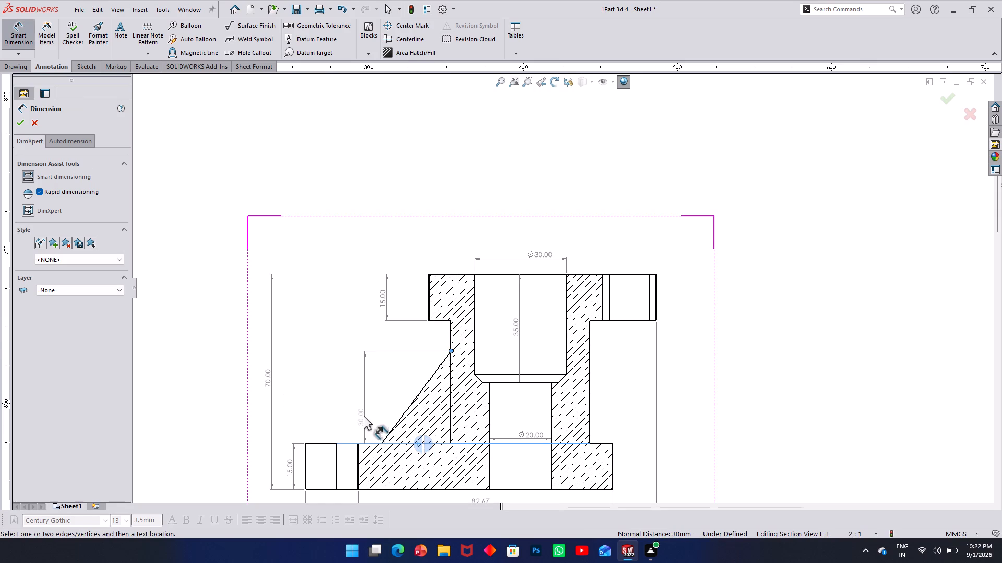
pyautogui.click(360, 408)
# Dimension the width of the flange's lower slot in the top view, placing the text at the slot opening.
pyautogui.scroll(2, 451, 431)
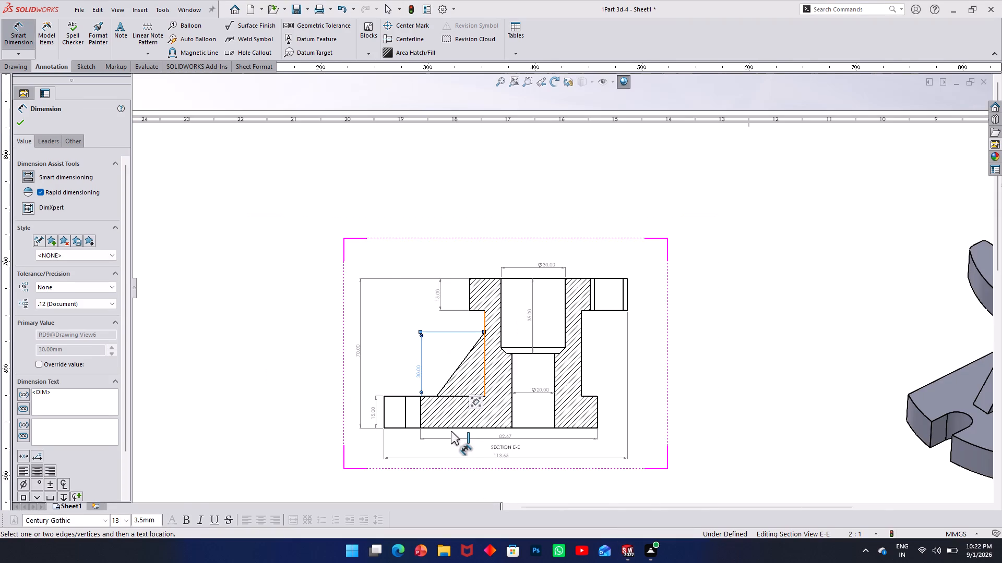
pyautogui.scroll(1, 537, 443)
pyautogui.scroll(-1, 600, 346)
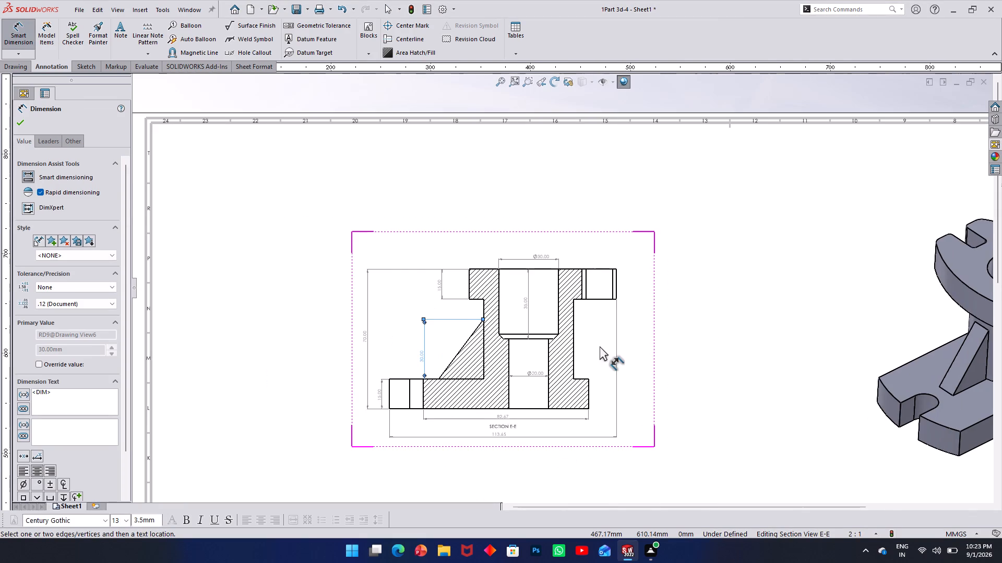
pyautogui.scroll(4, 600, 346)
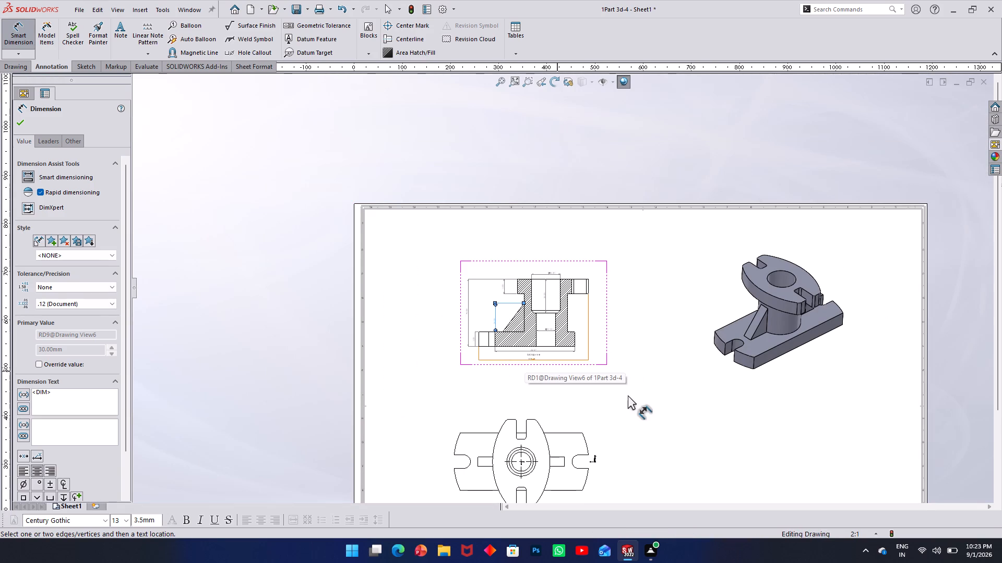
pyautogui.scroll(-4, 538, 454)
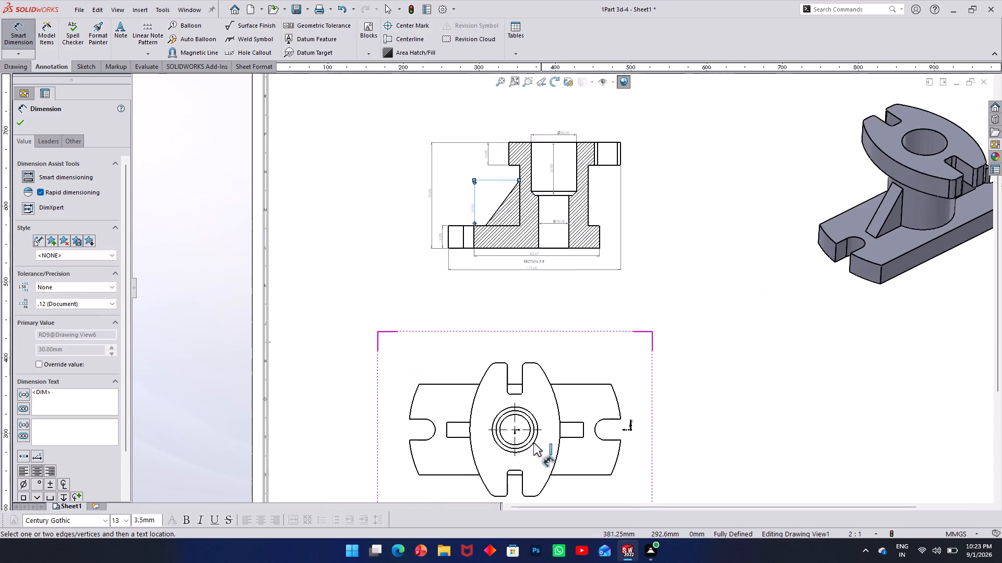
pyautogui.scroll(3, 533, 443)
pyautogui.scroll(-6, 538, 439)
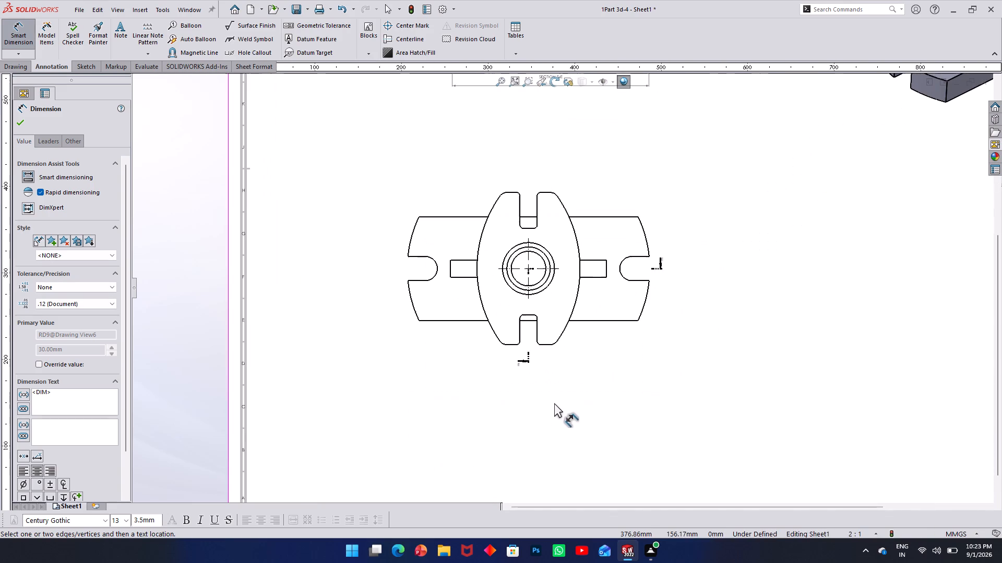
pyautogui.scroll(-2, 546, 312)
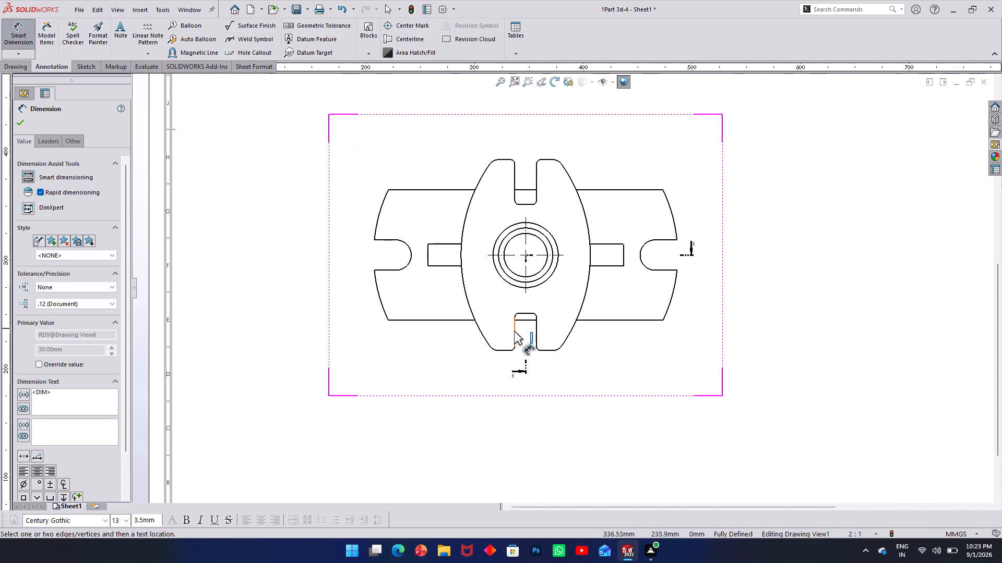
pyautogui.click(514, 333)
pyautogui.click(536, 332)
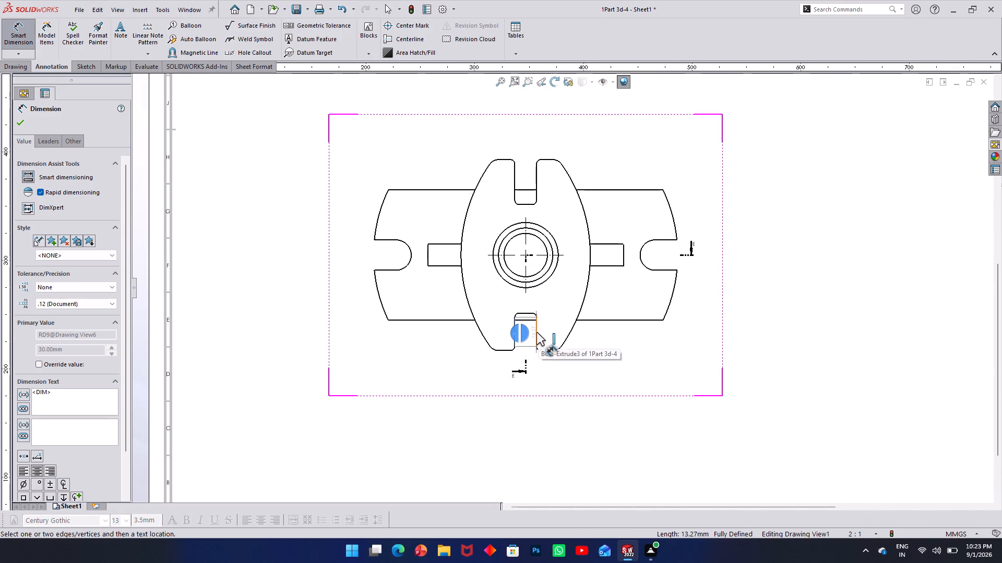
pyautogui.click(526, 349)
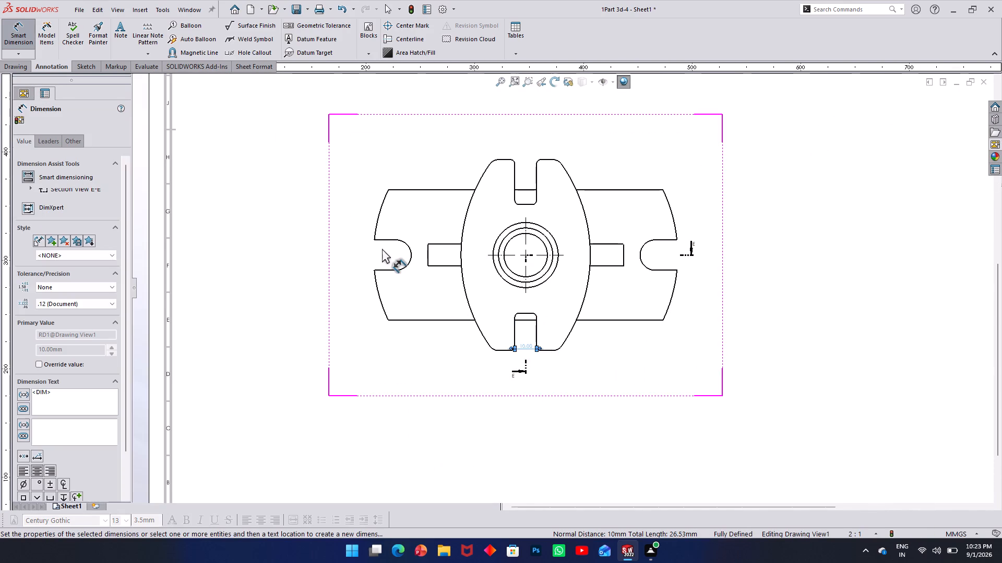
# Add radius dimensions to the base's left end arc and the left end slot's rounded end in the top view.
pyautogui.scroll(-2, 449, 258)
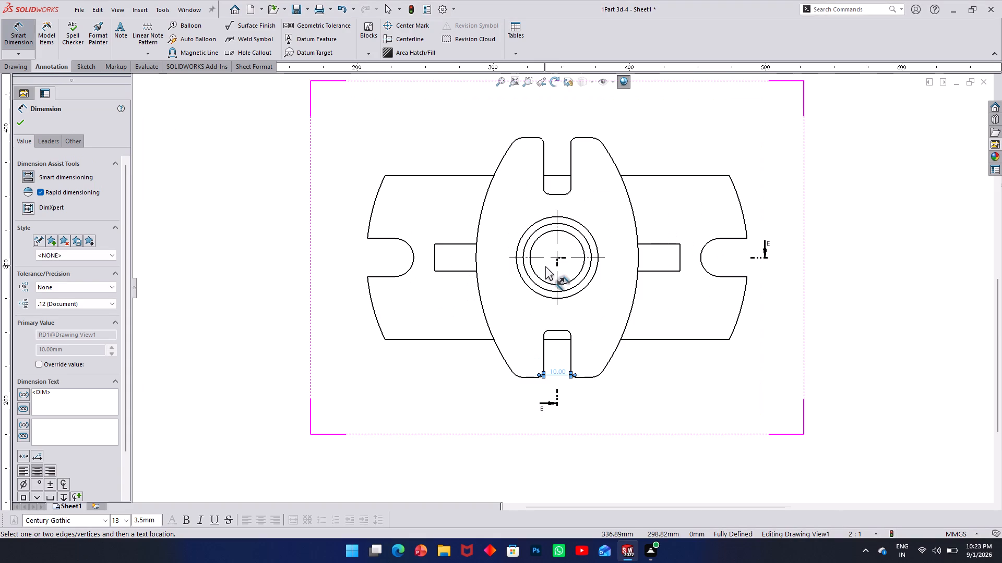
pyautogui.click(378, 320)
pyautogui.click(419, 309)
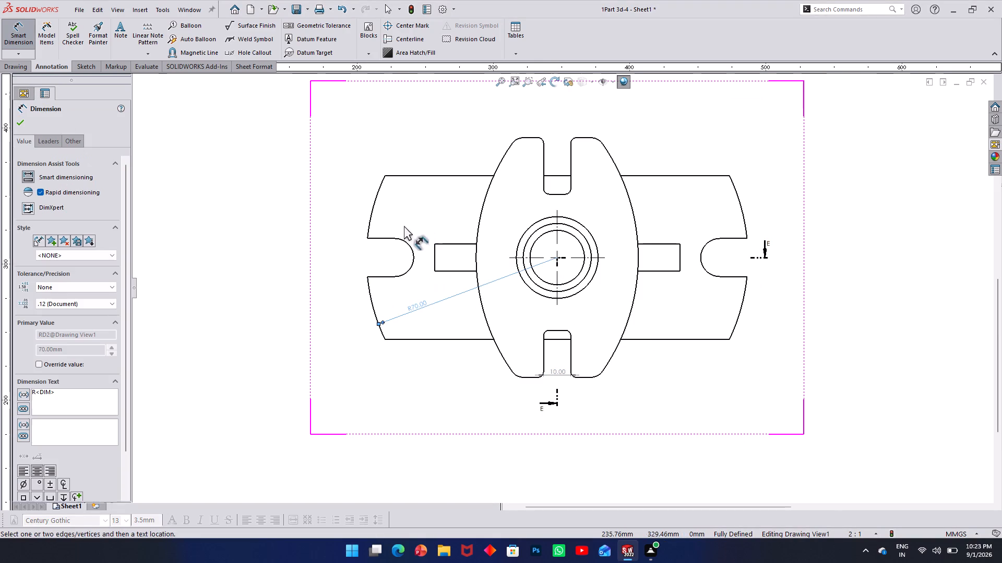
pyautogui.click(411, 249)
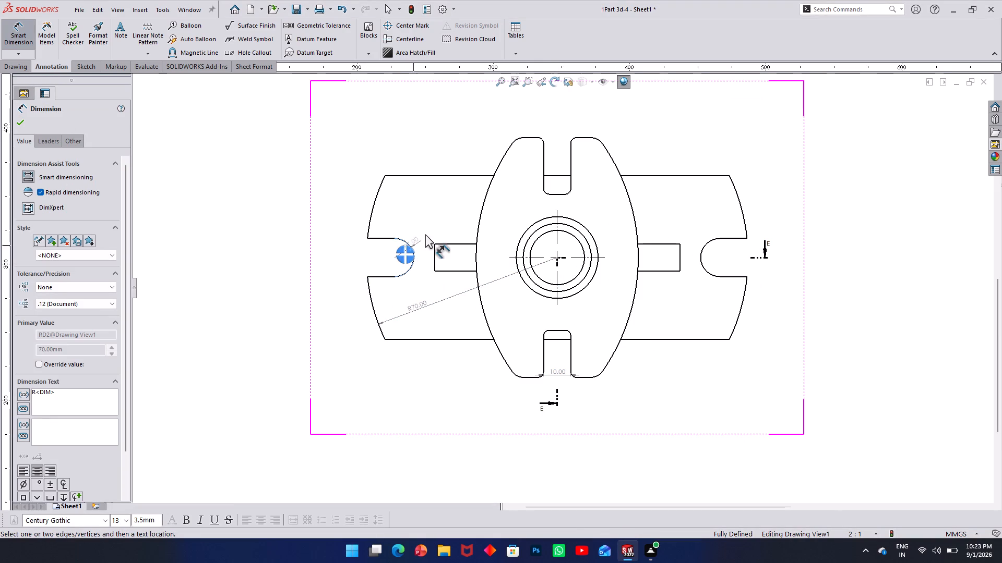
pyautogui.click(434, 222)
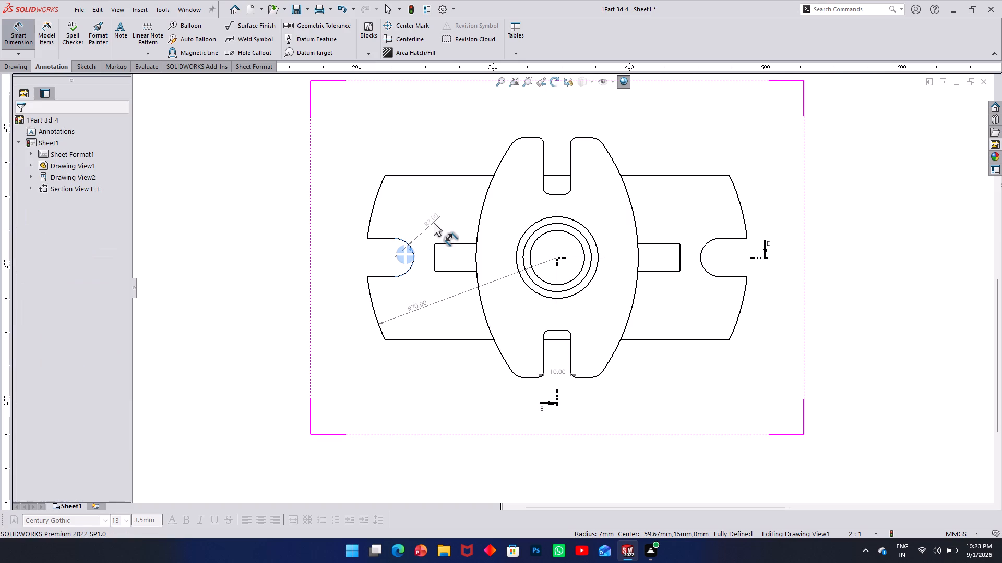
# Dimension the right rib's thickness and the right end slot's opening width beside the base in the top view.
pyautogui.click(657, 244)
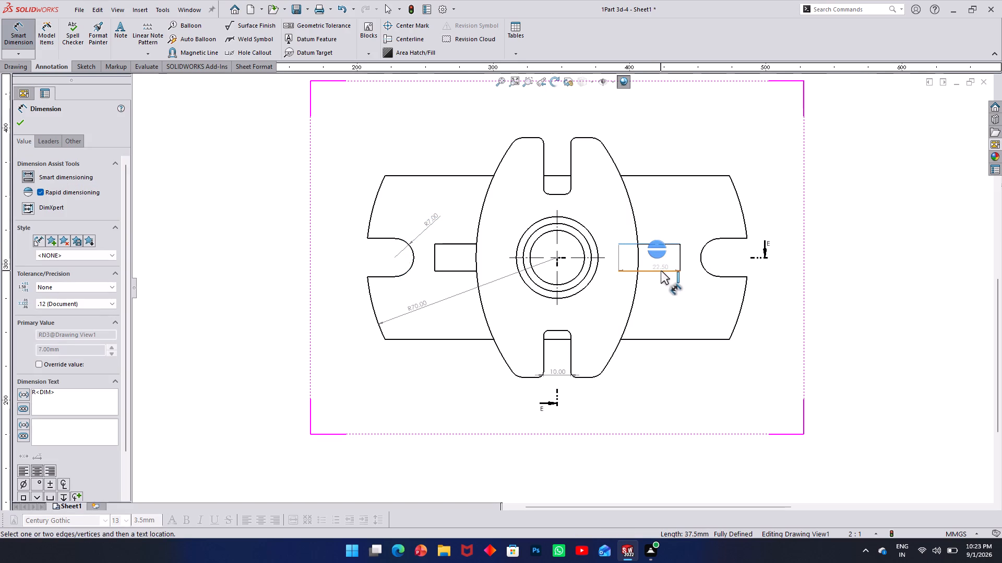
pyautogui.click(661, 271)
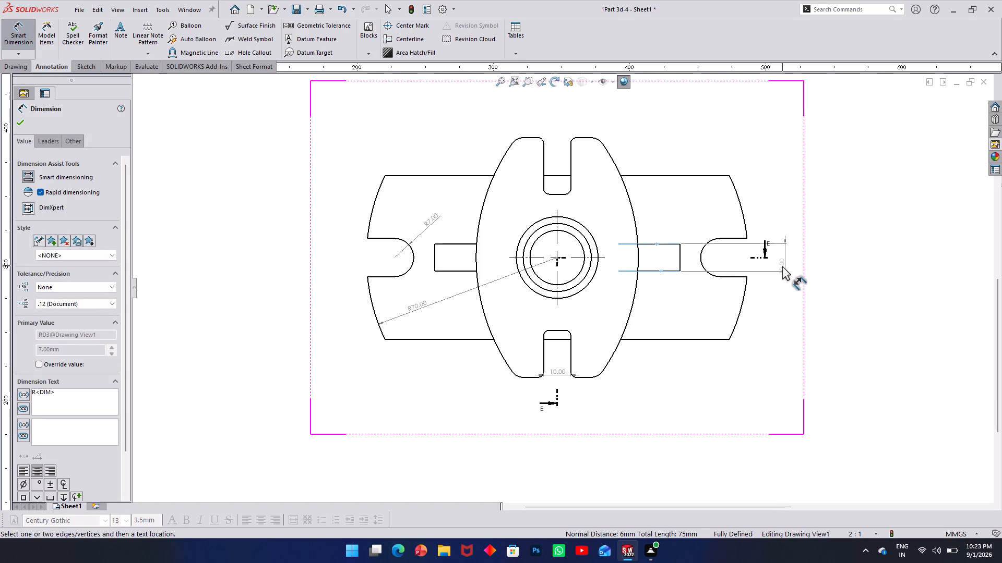
pyautogui.click(782, 266)
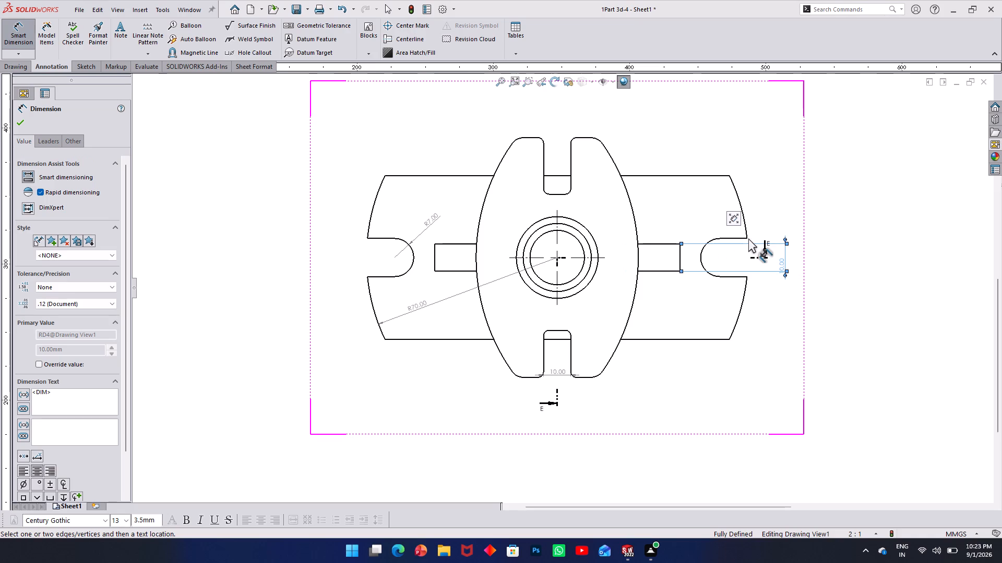
pyautogui.click(747, 237)
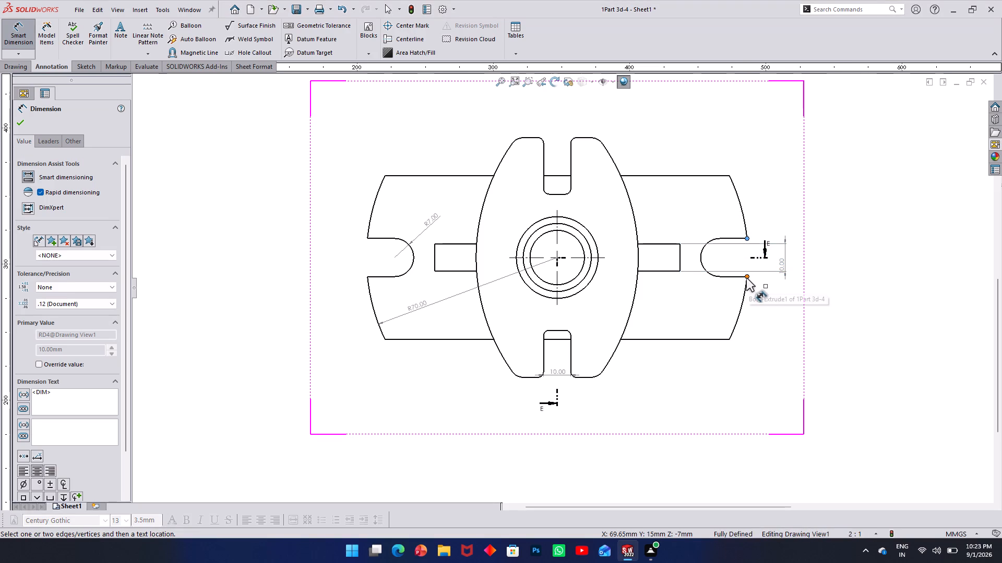
pyautogui.click(747, 277)
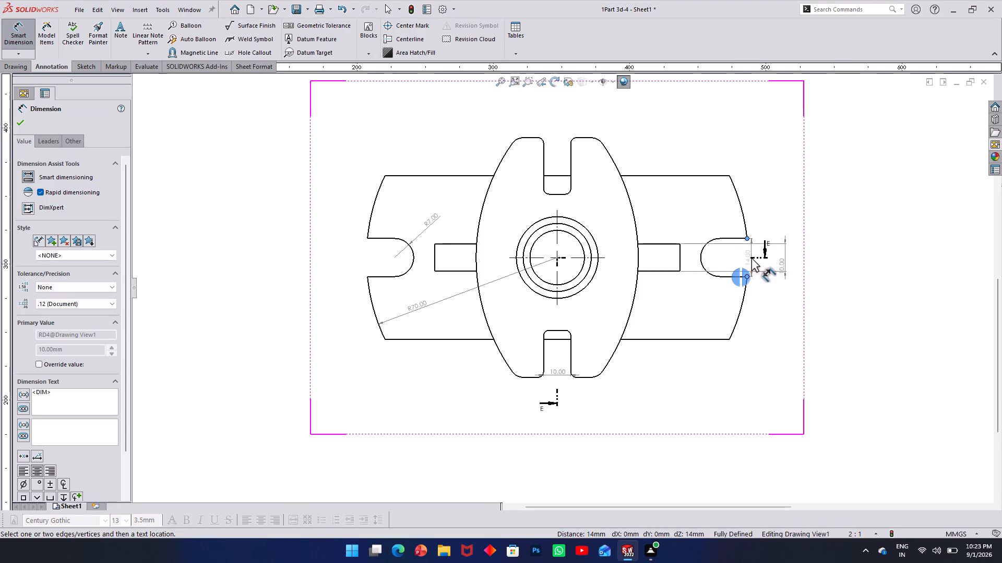
pyautogui.click(750, 258)
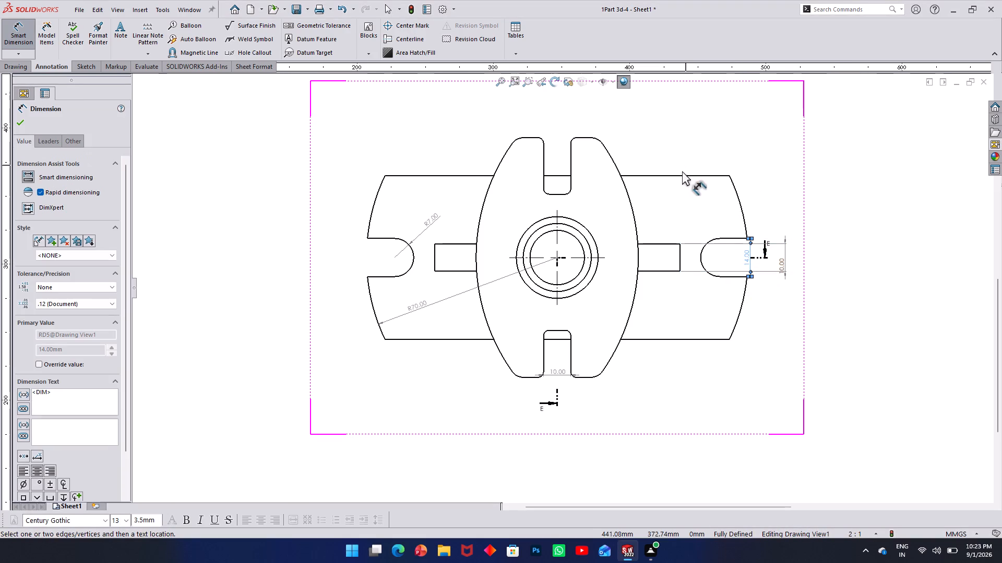
# Dimension the base's width between its two long straight edges, placed beyond the right end of the top view.
pyautogui.click(682, 177)
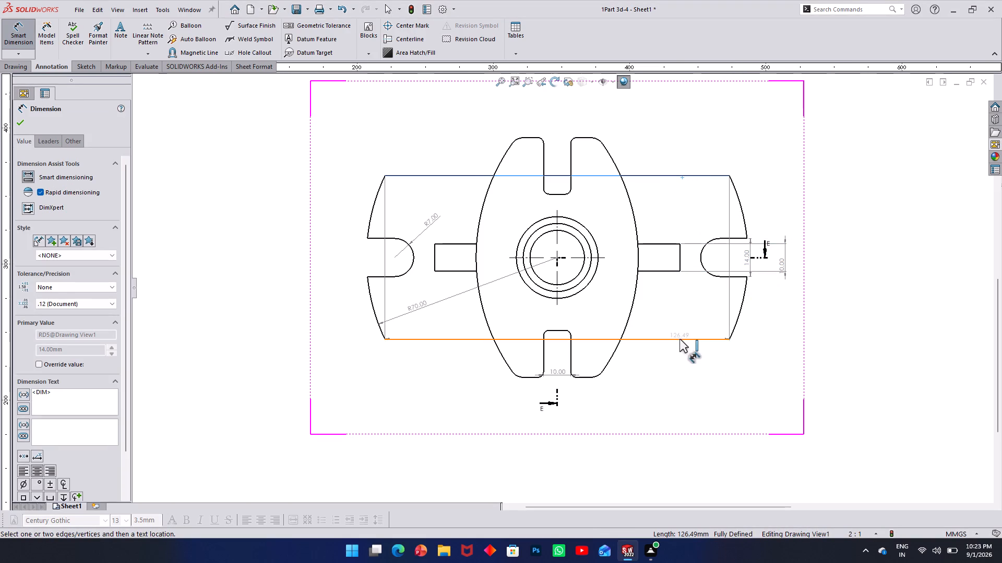
pyautogui.click(679, 339)
pyautogui.click(797, 277)
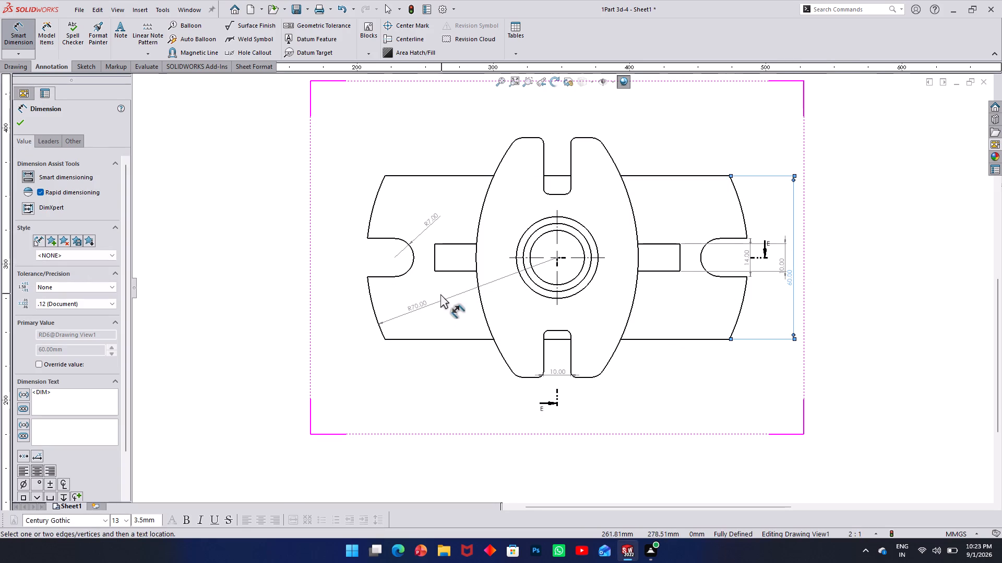
# Dimension the distance between the inner ends of the flange's two slots in the top view, placed between the hub and the flange's right edge.
pyautogui.scroll(1, 350, 294)
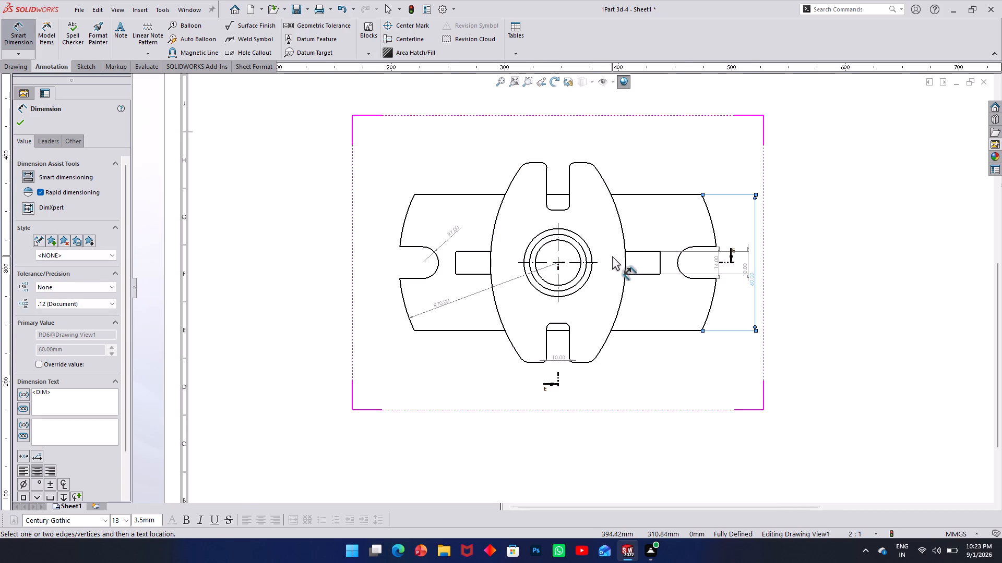
pyautogui.scroll(2, 612, 256)
pyautogui.scroll(-4, 612, 256)
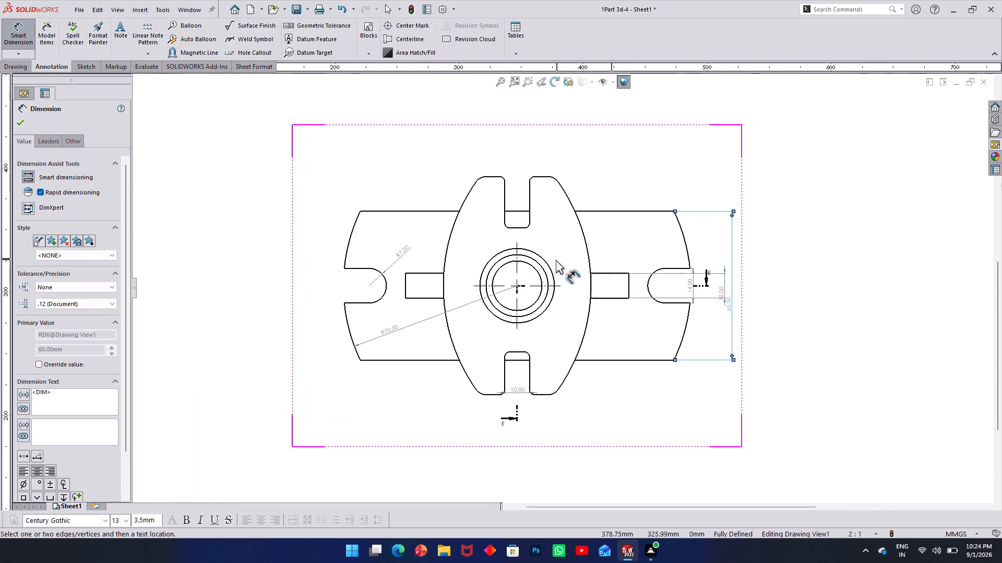
pyautogui.click(522, 228)
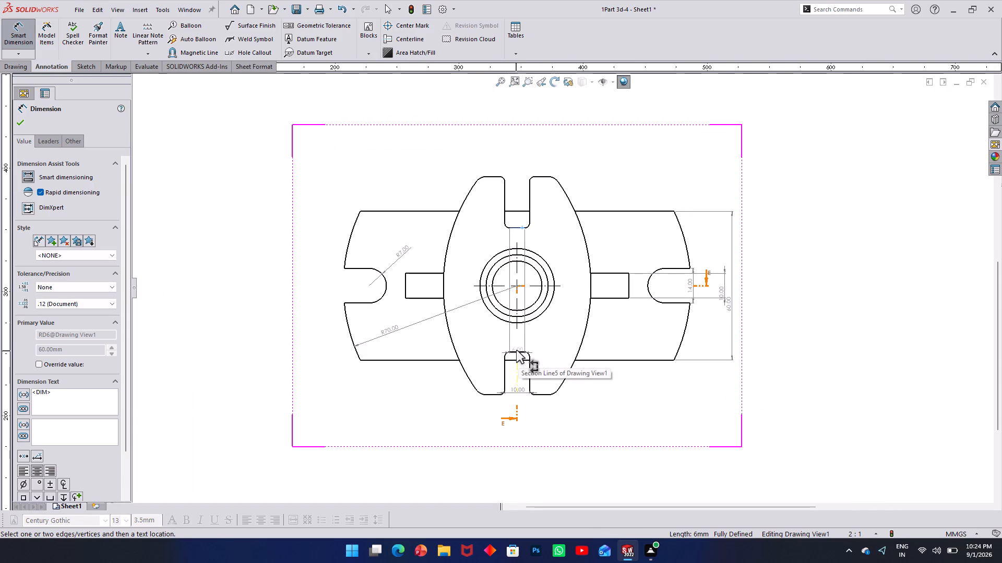
pyautogui.scroll(-5, 516, 347)
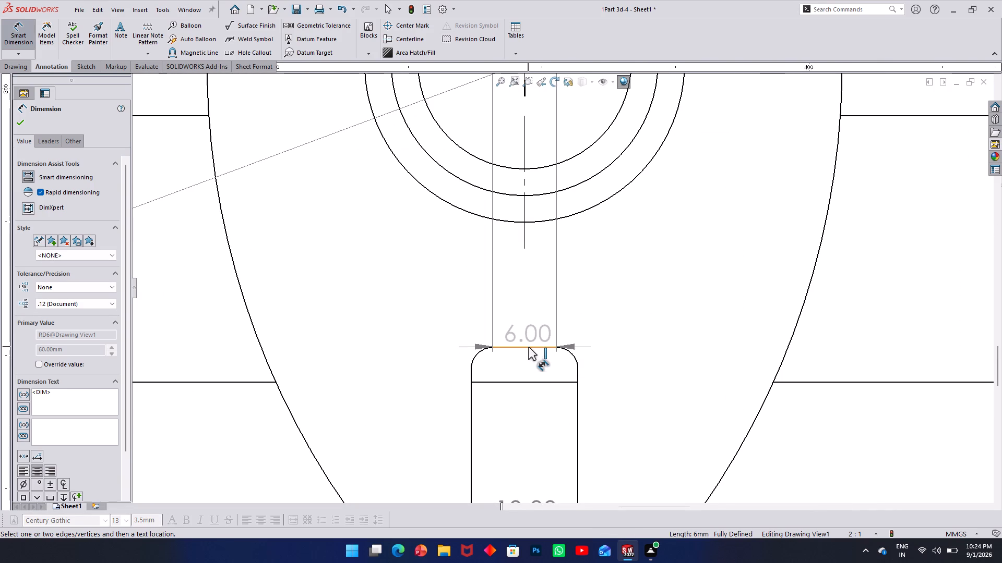
pyautogui.click(528, 347)
pyautogui.scroll(6, 736, 210)
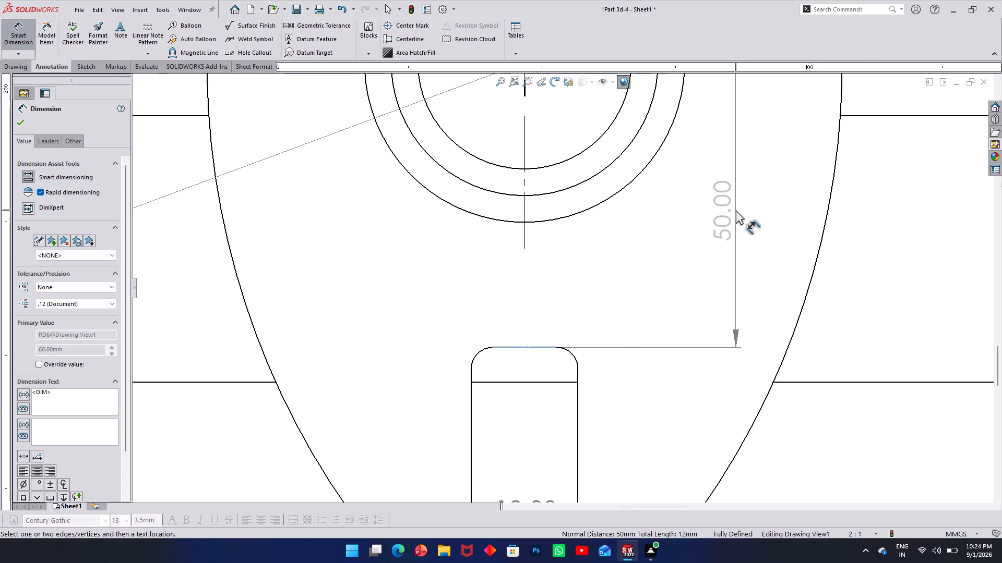
pyautogui.click(624, 199)
pyautogui.scroll(4, 649, 213)
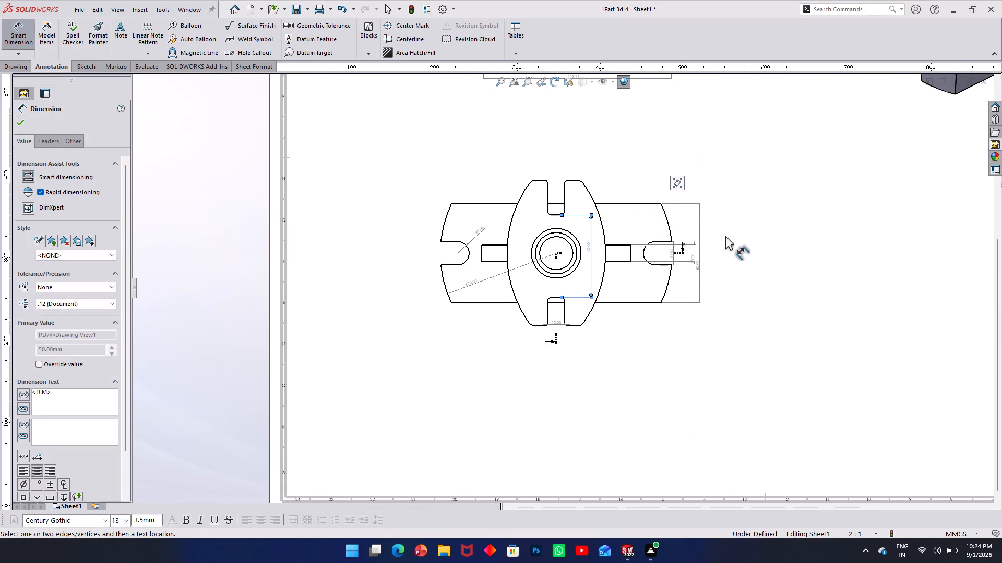
pyautogui.press('Escape')
# Change the section line's label in the top view to A.
pyautogui.scroll(-8, 696, 248)
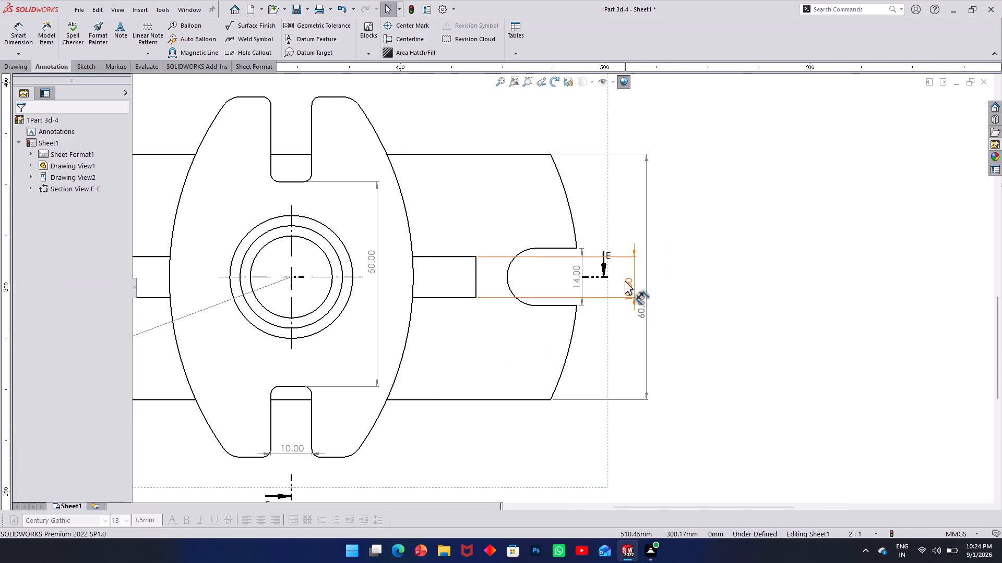
pyautogui.press('Escape')
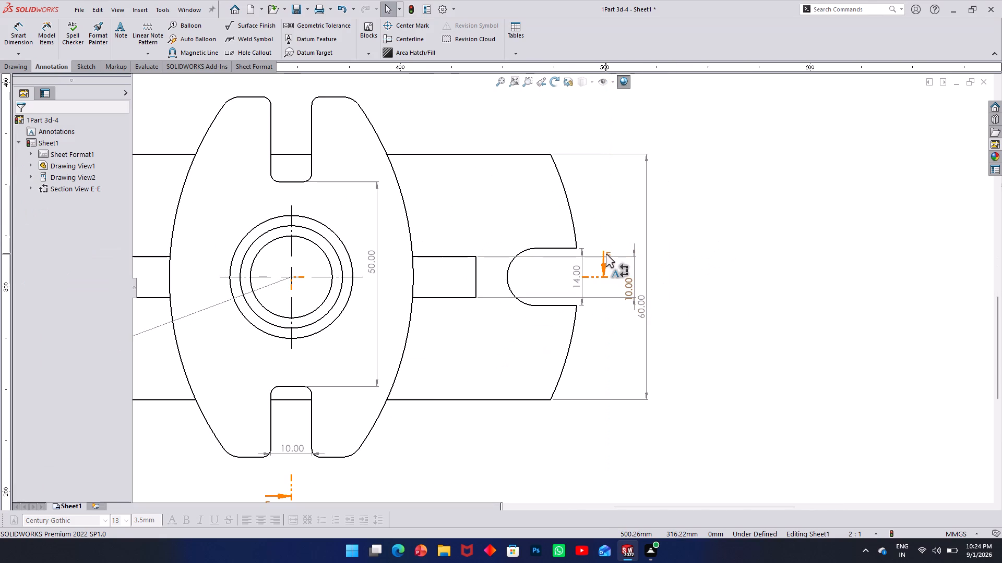
pyautogui.doubleClick(606, 254)
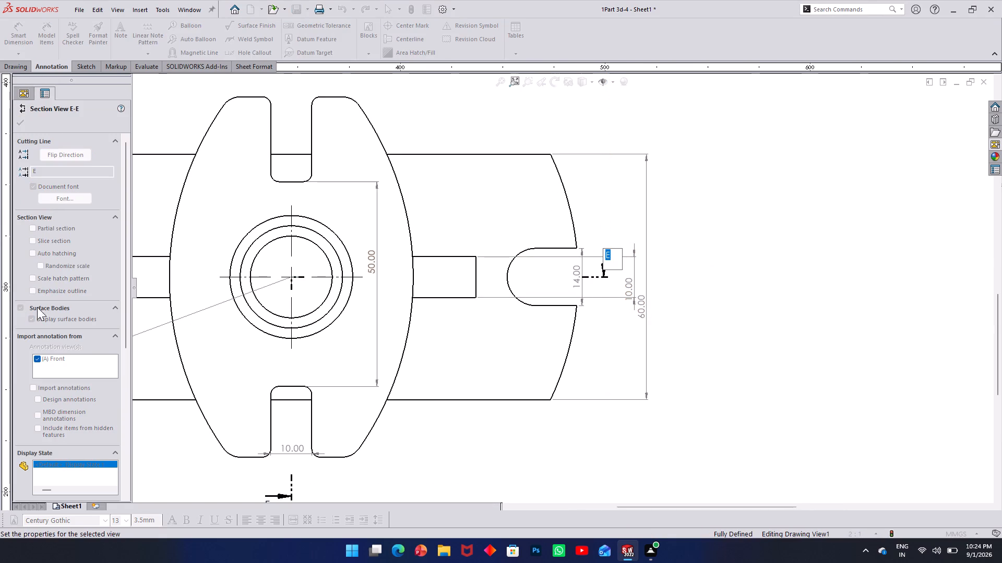
pyautogui.press('Escape')
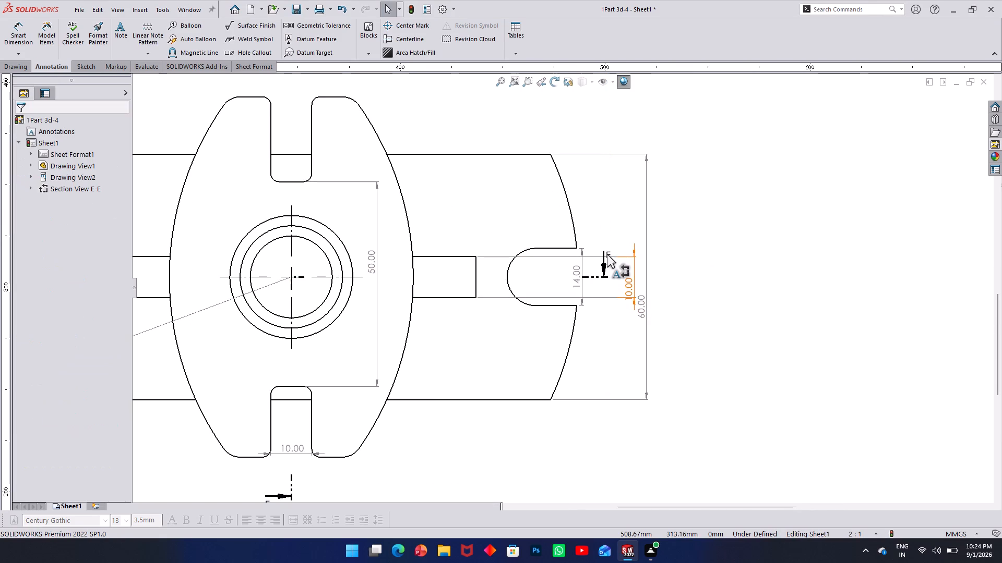
pyautogui.doubleClick(607, 254)
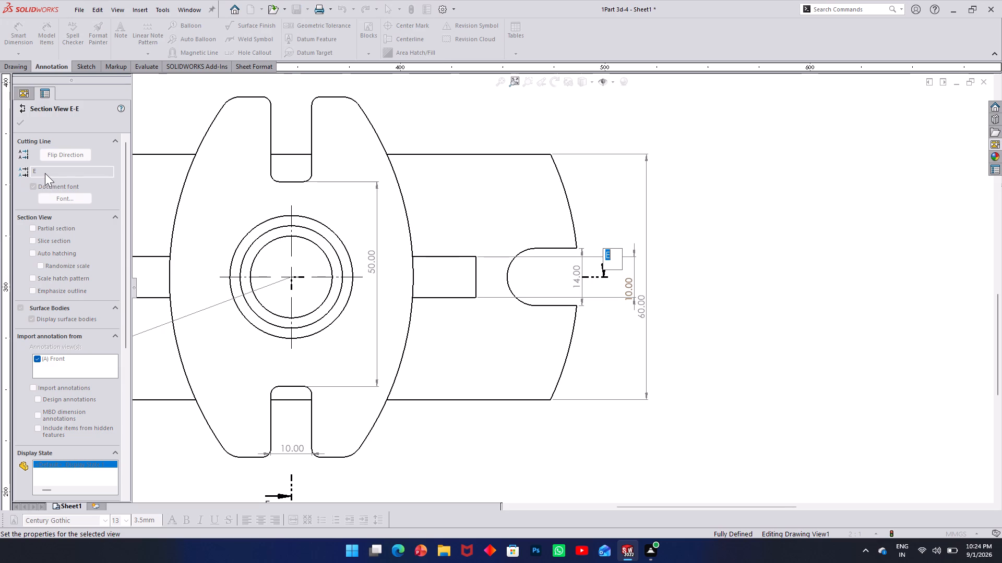
pyautogui.click(43, 173)
pyautogui.moveTo(39, 172); pyautogui.dragTo(18, 175)
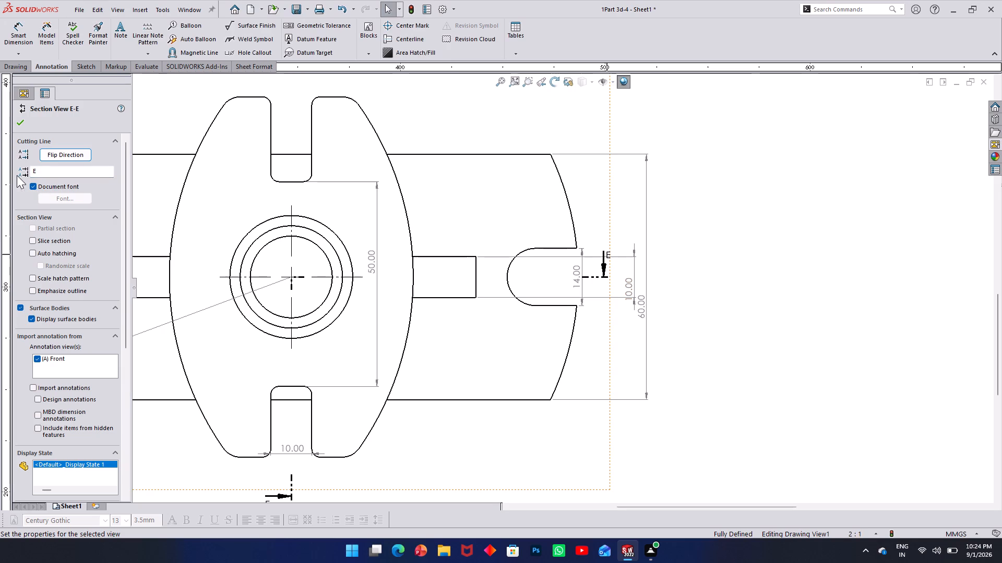
pyautogui.hotkey('shift', 'a')
pyautogui.moveTo(44, 172); pyautogui.dragTo(26, 176)
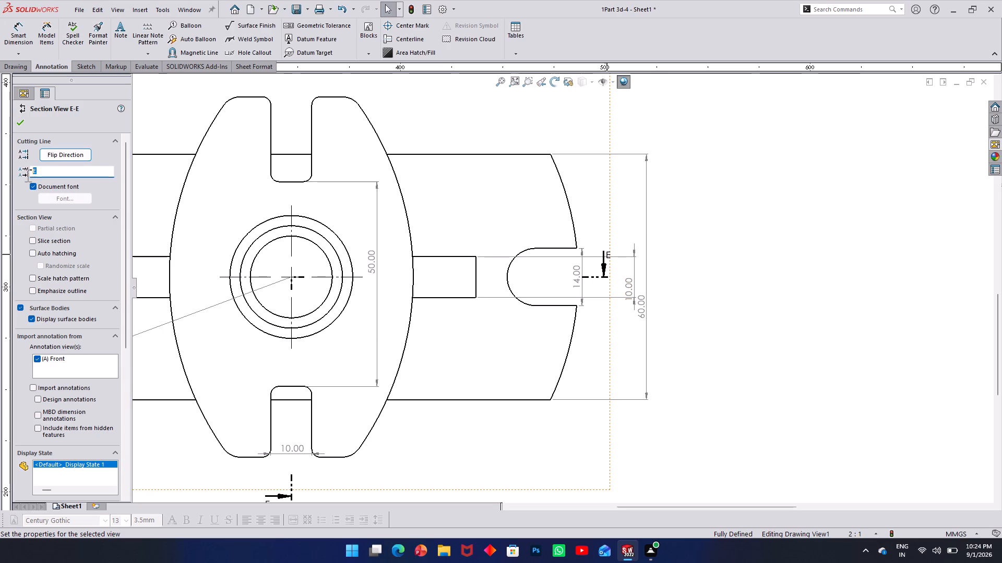
pyautogui.moveTo(26, 176); pyautogui.dragTo(23, 176)
pyautogui.hotkey('shift', 'a')
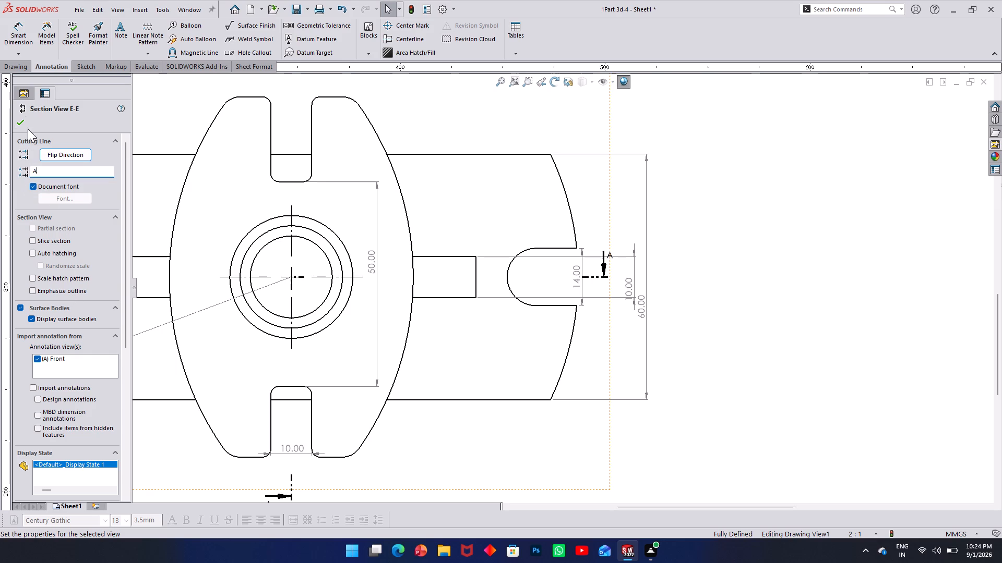
pyautogui.click(16, 119)
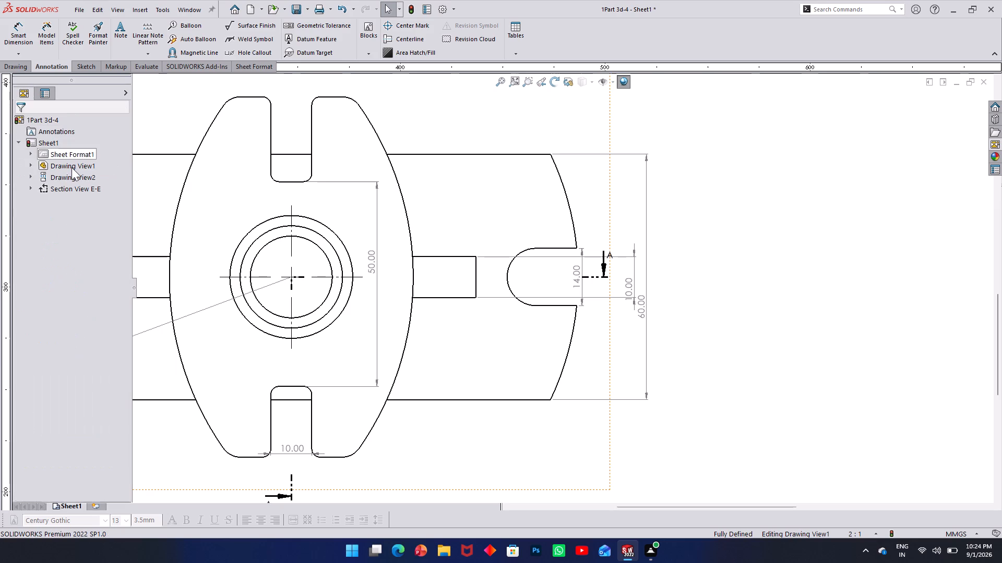
# Add a note reading "section view A-A" in the empty sheet area above and right of the section view.
pyautogui.scroll(5, 446, 303)
pyautogui.click(703, 362)
pyautogui.scroll(3, 690, 302)
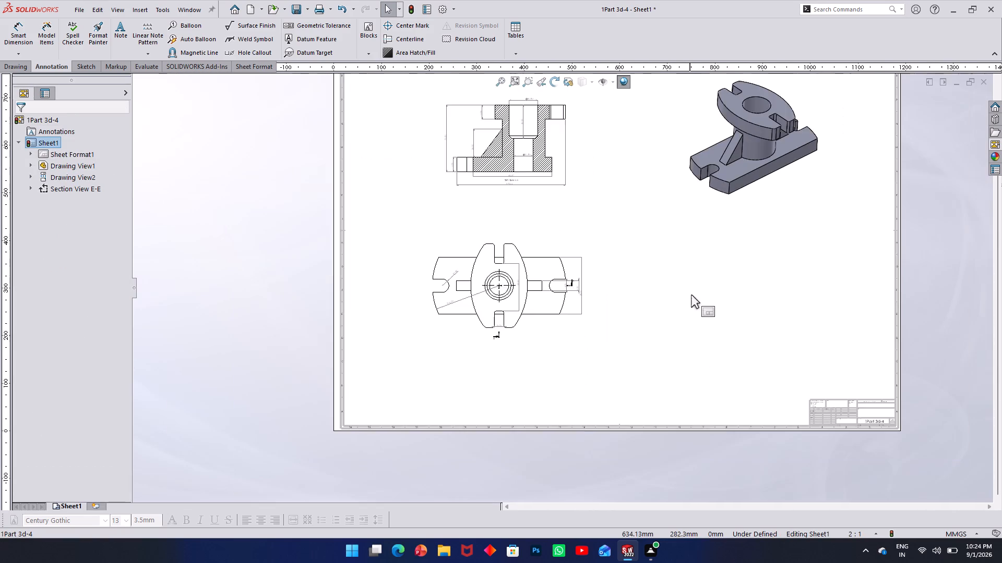
pyautogui.scroll(3, 696, 241)
pyautogui.scroll(-2, 654, 180)
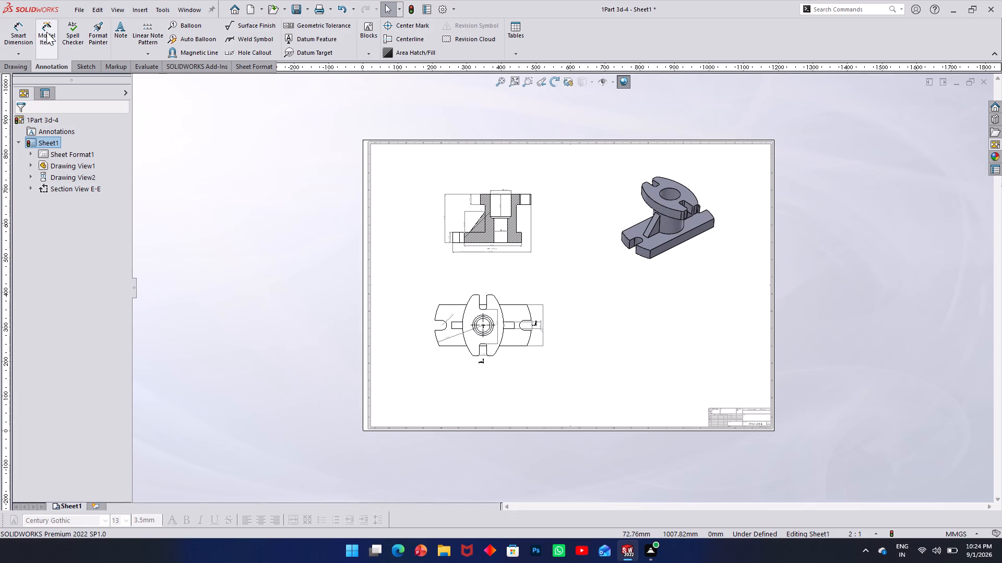
pyautogui.click(4, 65)
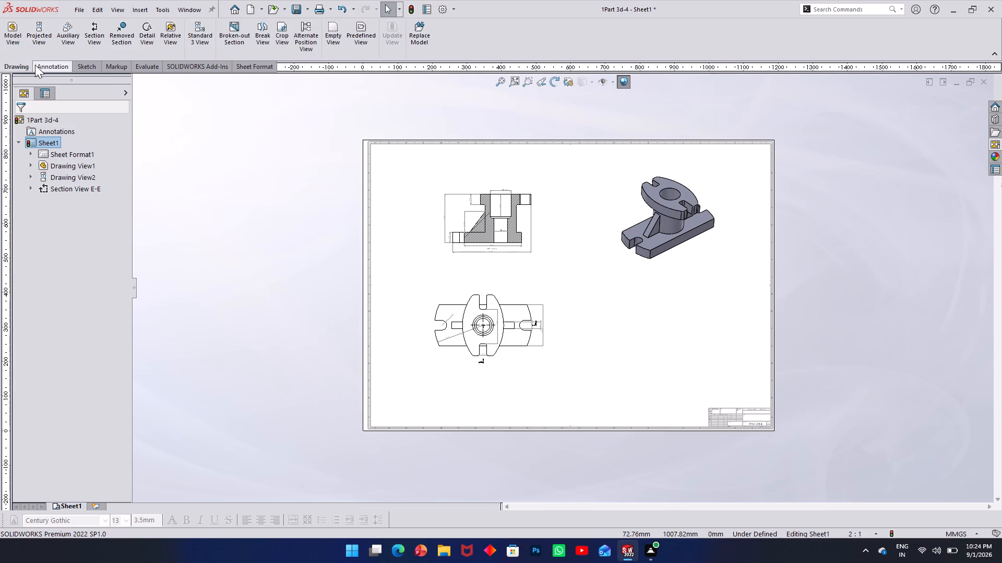
pyautogui.click(35, 65)
pyautogui.click(121, 32)
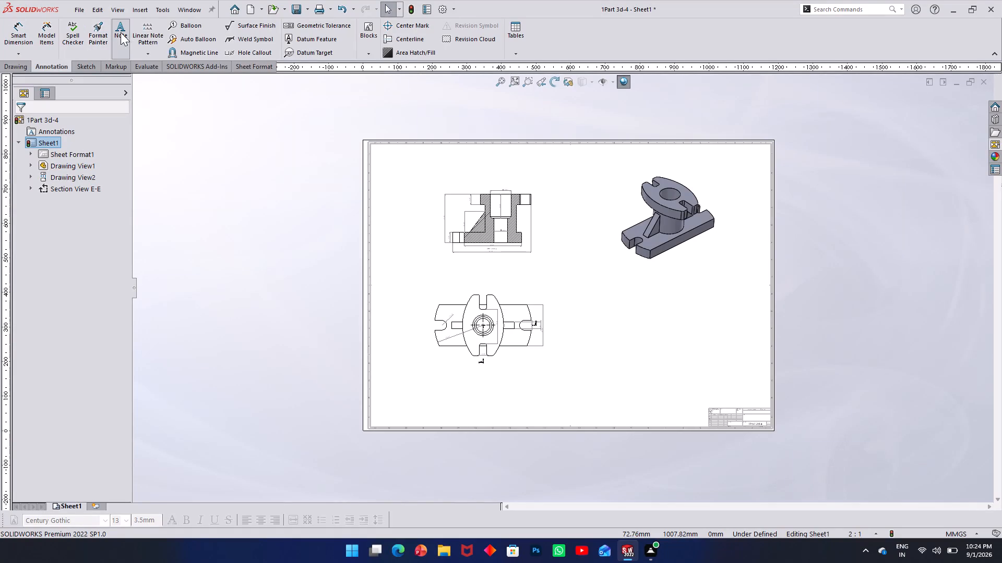
pyautogui.click(544, 180)
pyautogui.scroll(-7, 562, 180)
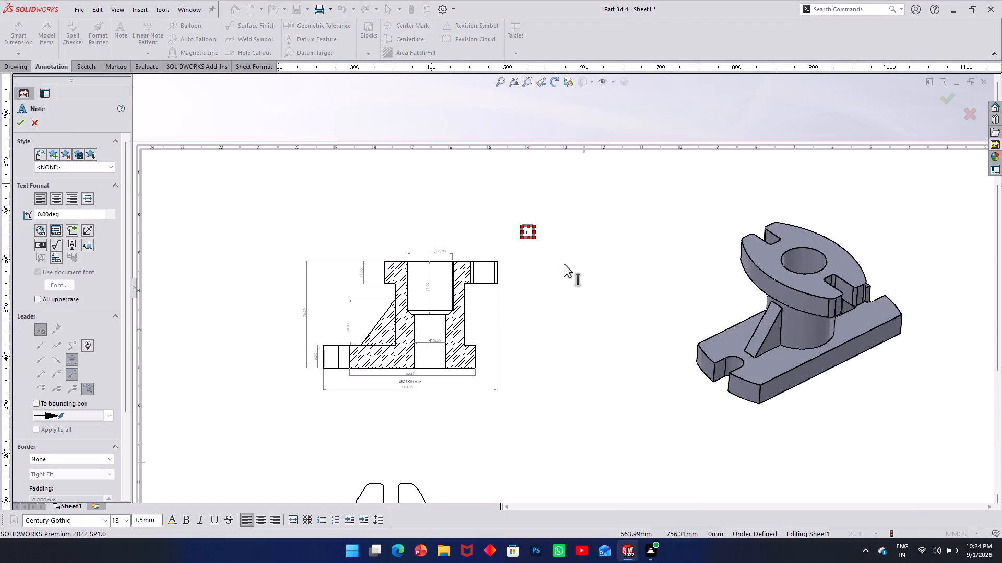
pyautogui.scroll(-5, 563, 266)
pyautogui.write('se')
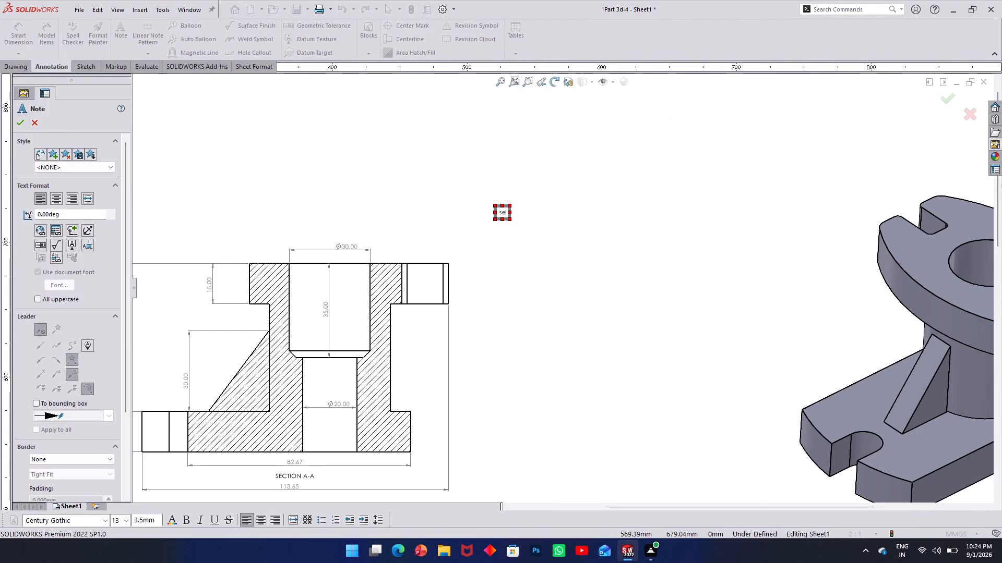
pyautogui.press('c')
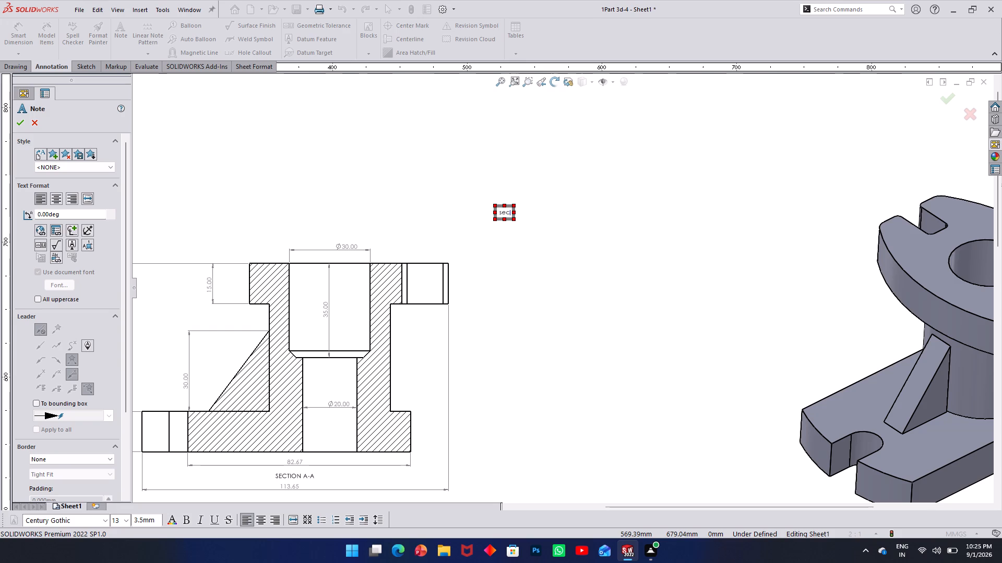
pyautogui.write('tion')
pyautogui.press('space')
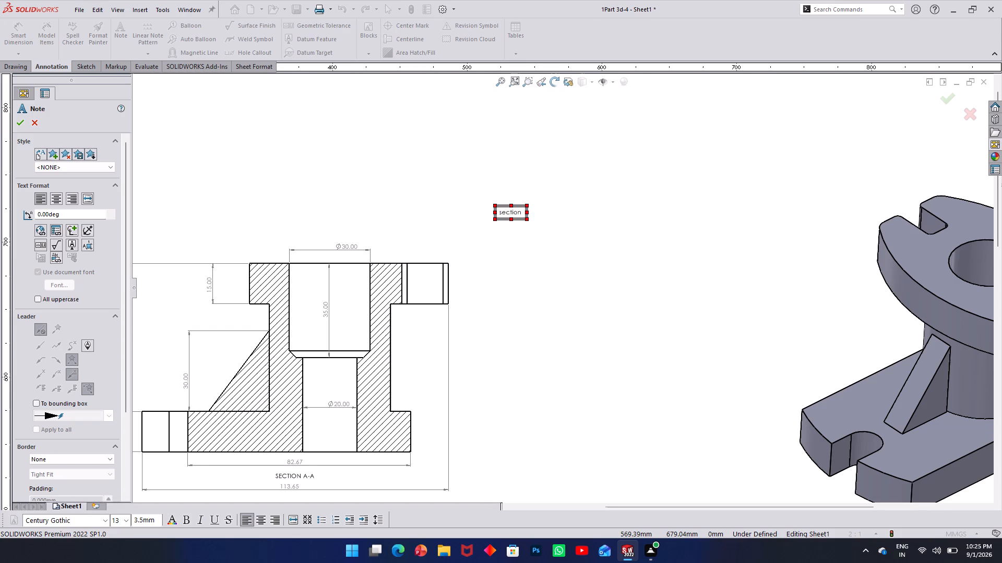
pyautogui.write('view')
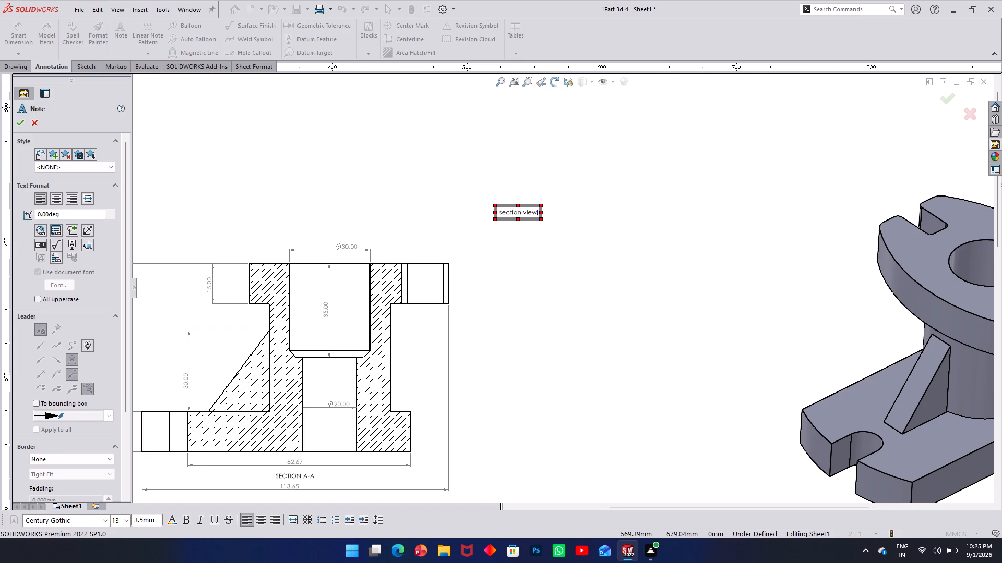
pyautogui.press('space')
pyautogui.hotkey('shift', 'a')
pyautogui.hotkey('shift', 'a')
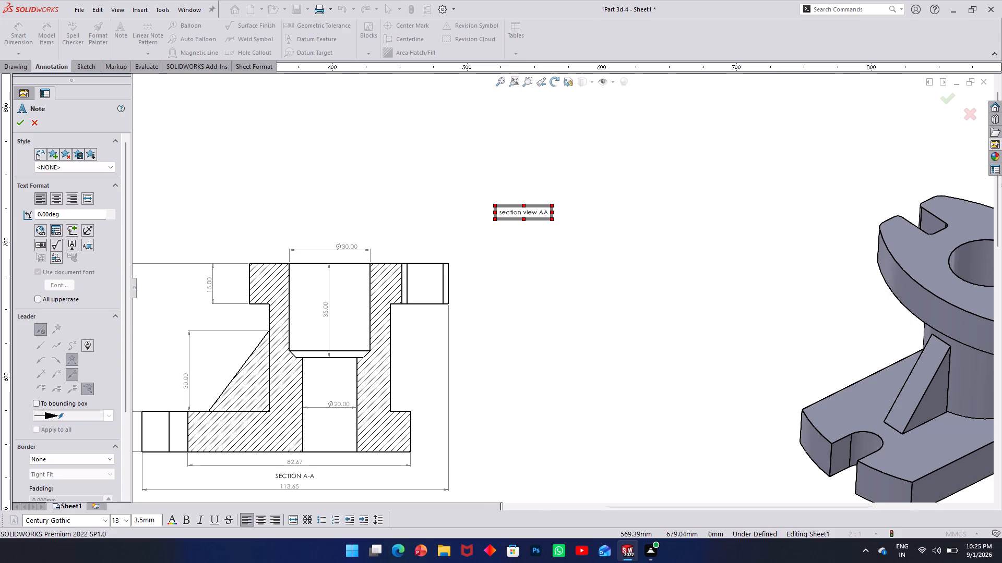
pyautogui.press('Left')
pyautogui.press('-')
pyautogui.press('Right')
# Add a second line reading "Scale: 1:1" to the note and finish editing its text.
pyautogui.press('Return')
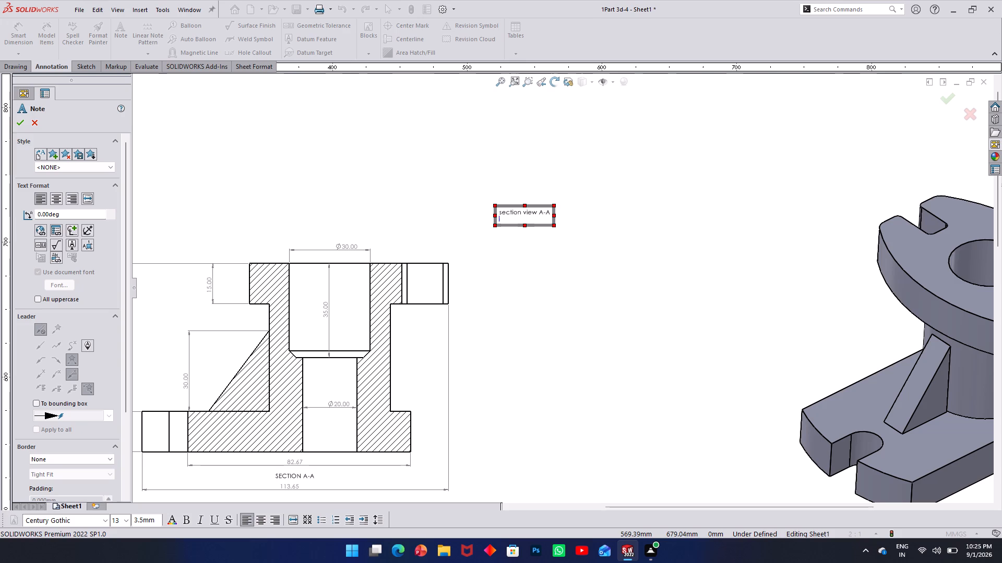
pyautogui.write('Scale')
pyautogui.hotkey('shift', ':')
pyautogui.press('space')
pyautogui.press('1')
pyautogui.write(':1')
pyautogui.scroll(3, 609, 304)
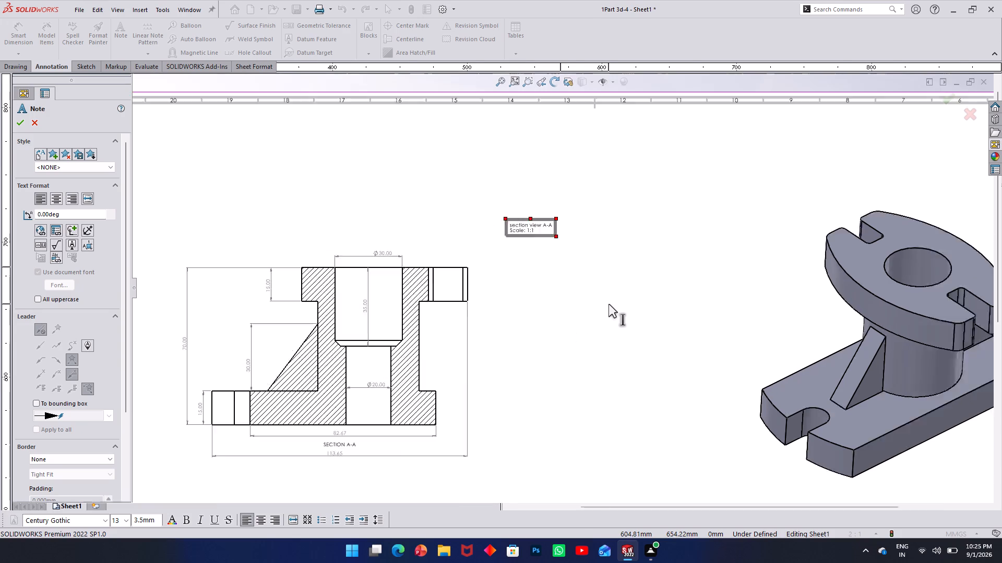
pyautogui.scroll(2, 553, 410)
pyautogui.scroll(-2, 556, 276)
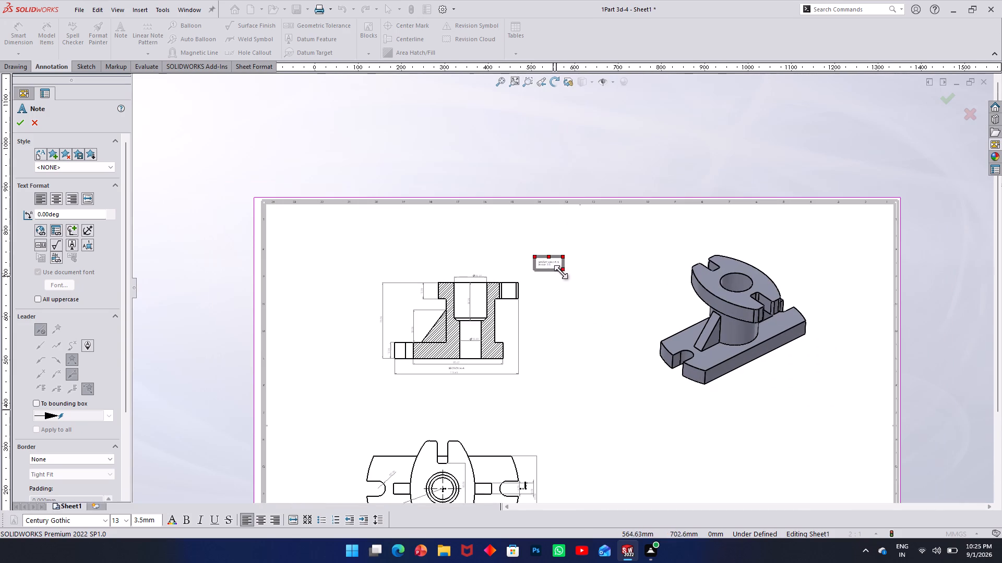
pyautogui.click(565, 346)
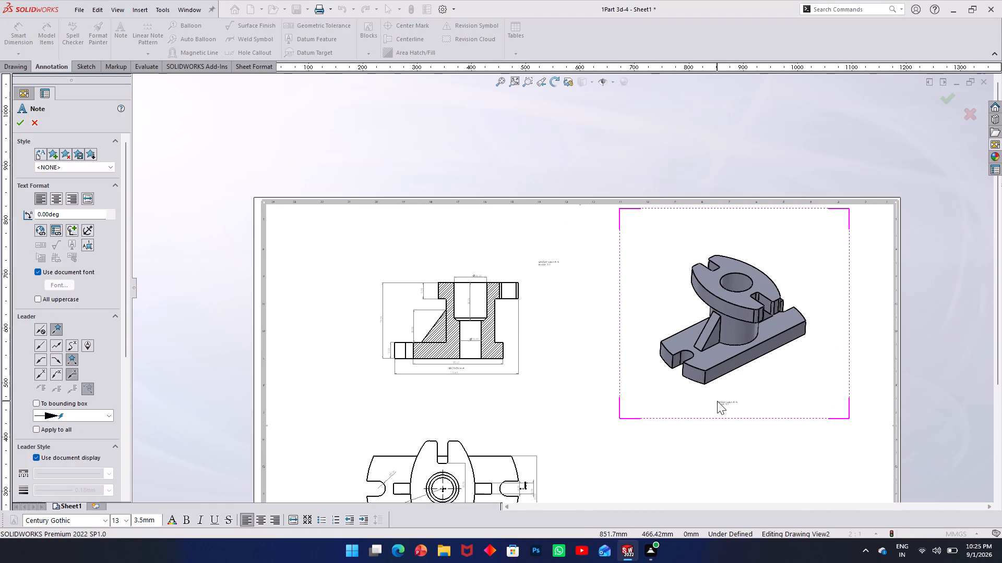
# Place another copy of the note beneath the isometric view and change "section" to "isometric" in its first line.
pyautogui.click(717, 401)
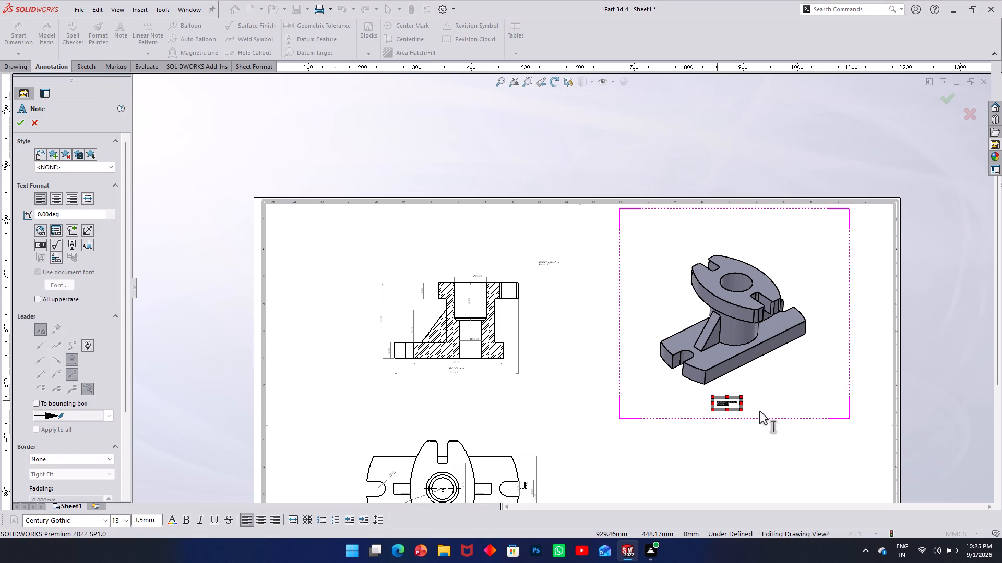
pyautogui.scroll(-3, 776, 395)
pyautogui.scroll(-3, 655, 372)
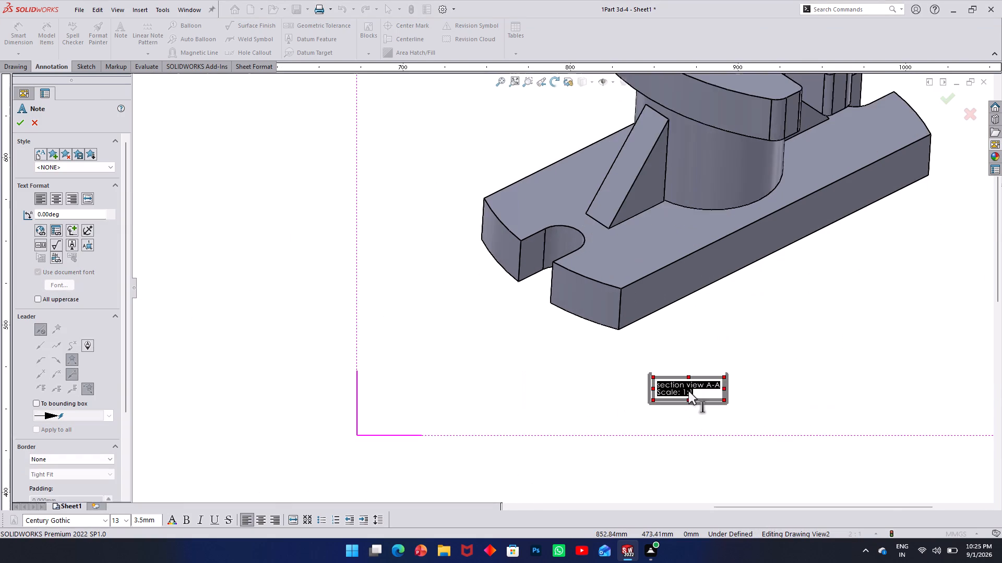
pyautogui.scroll(-4, 690, 391)
pyautogui.scroll(-2, 640, 355)
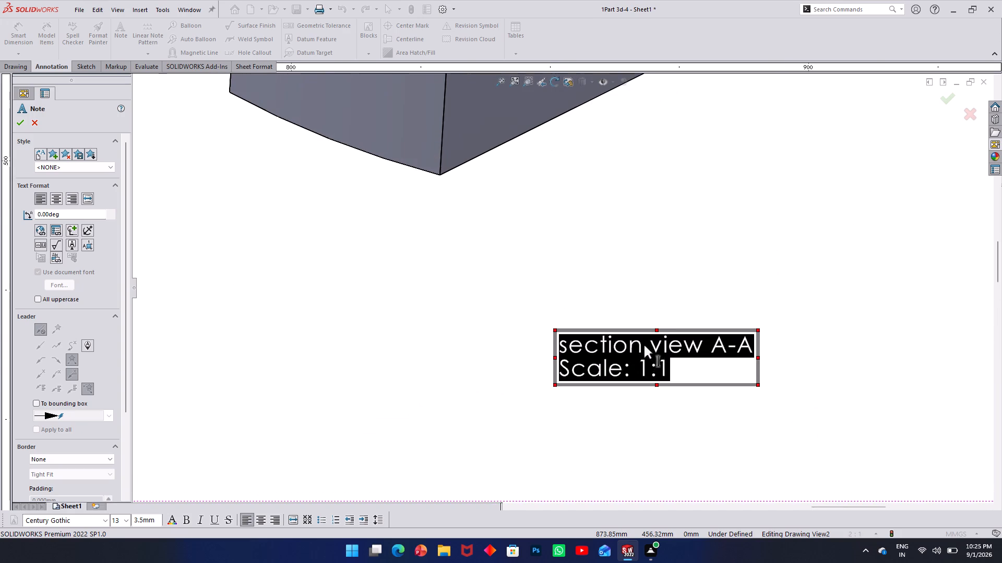
pyautogui.click(644, 345)
pyautogui.press('BackSpace')
pyautogui.press('BackSpace')
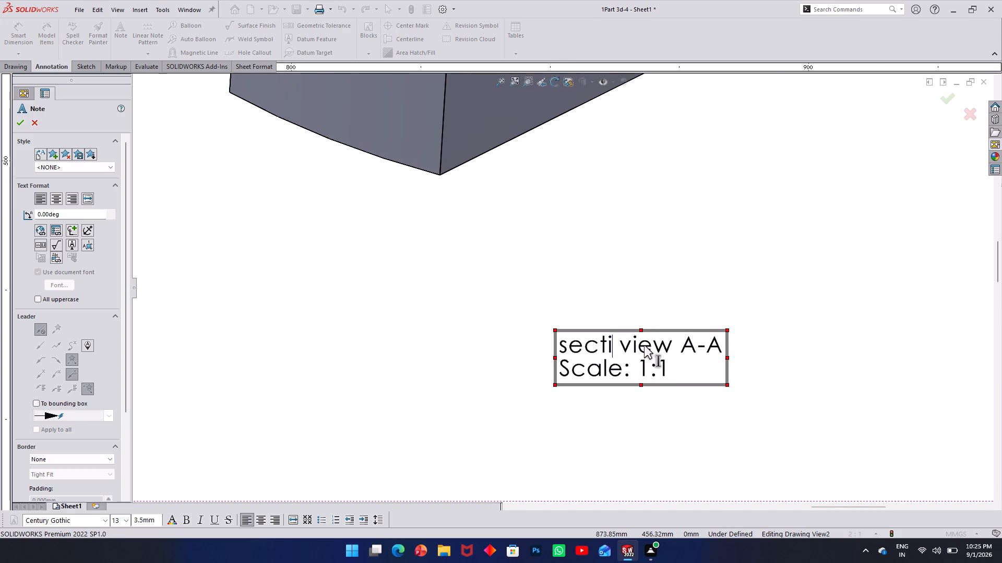
pyautogui.press('BackSpace')
pyautogui.press('BackSpace')
pyautogui.press('BackSpace')
pyautogui.press('BackSpace')
pyautogui.press('BackSpace')
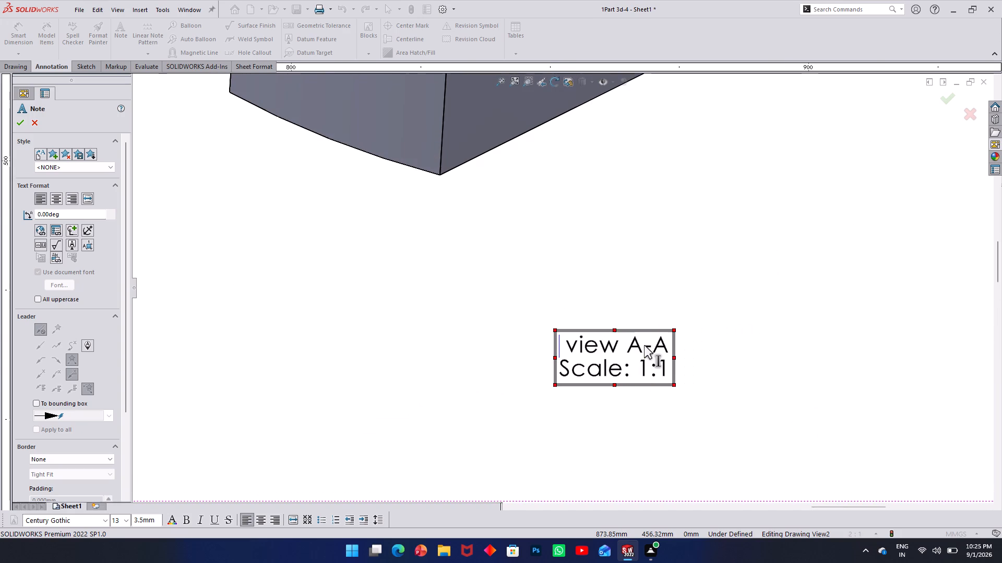
pyautogui.press('i')
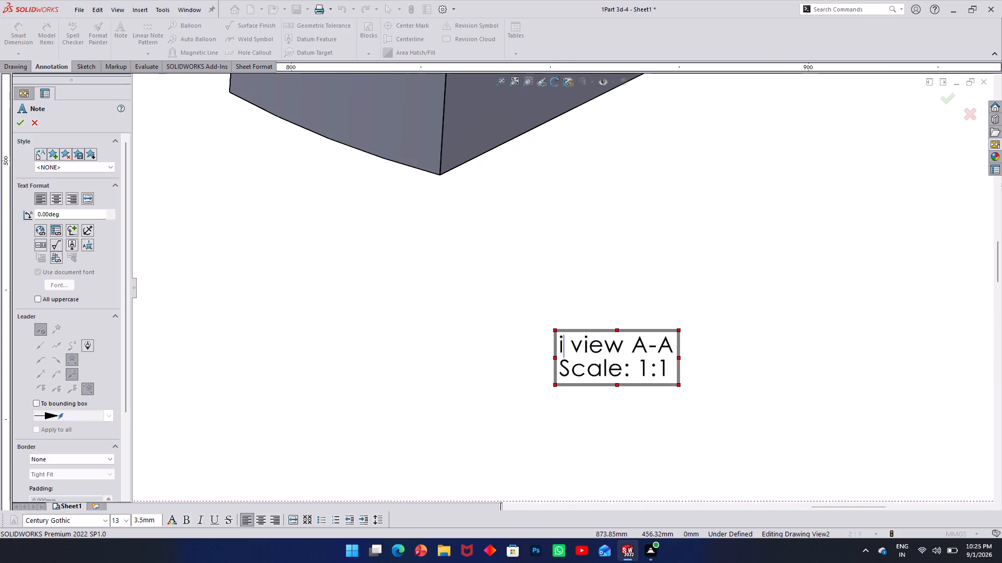
pyautogui.press('s')
pyautogui.write('ometr')
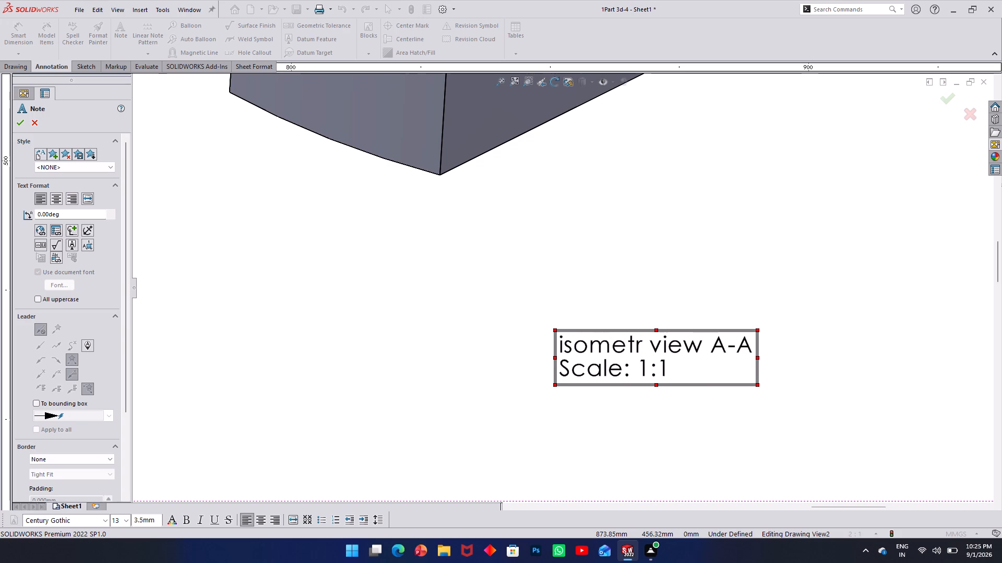
pyautogui.press('i')
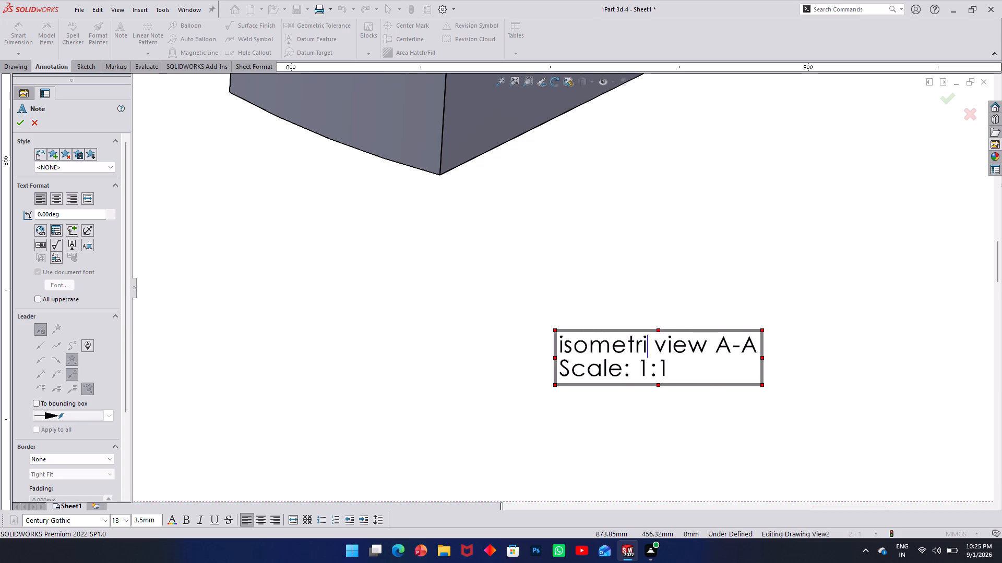
pyautogui.press('c')
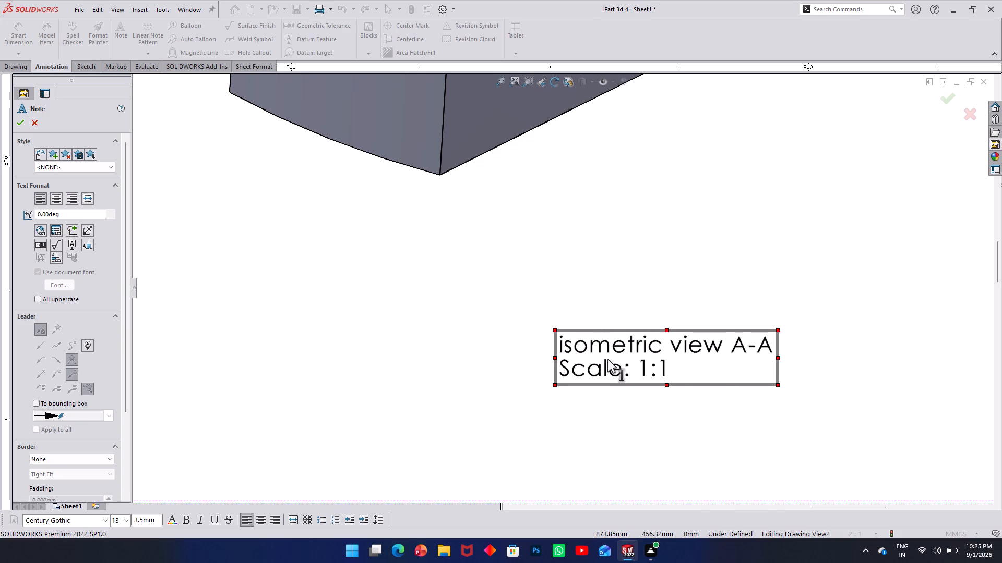
# Set the scale in the isometric view's note to 1:2 and delete "A-A" from its first line.
pyautogui.click(671, 371)
pyautogui.press('BackSpace')
pyautogui.press('2')
pyautogui.click(768, 345)
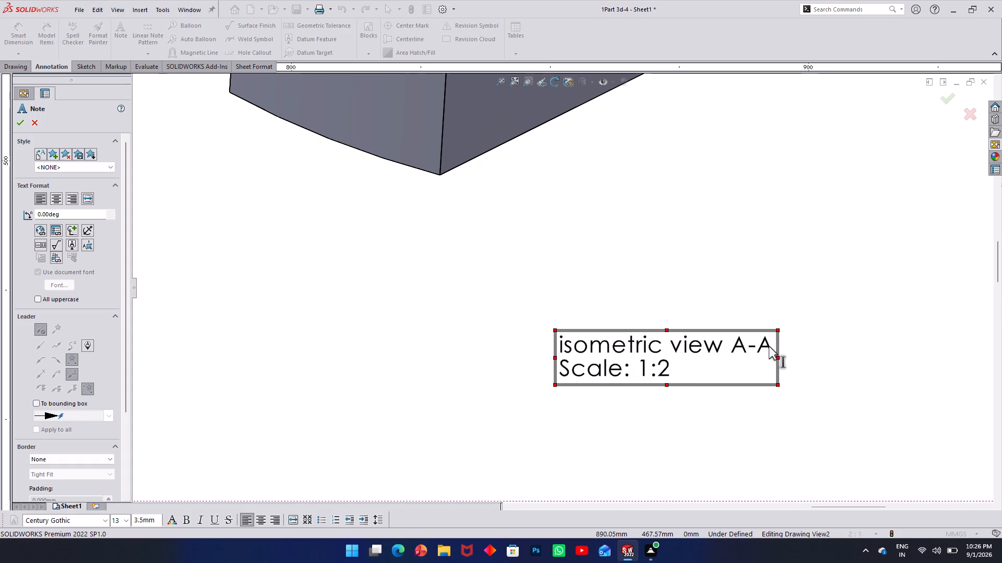
pyautogui.press('BackSpace')
pyautogui.press('BackSpace')
pyautogui.press('BackSpace')
# Place another copy of the note in the empty sheet area below and right of the top view.
pyautogui.scroll(4, 618, 376)
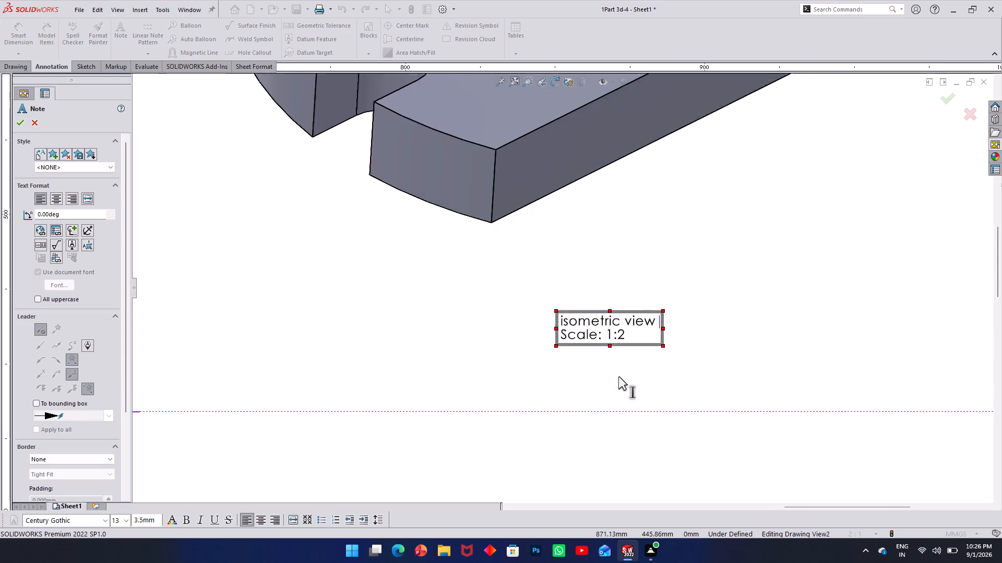
pyautogui.scroll(6, 618, 376)
pyautogui.scroll(5, 463, 387)
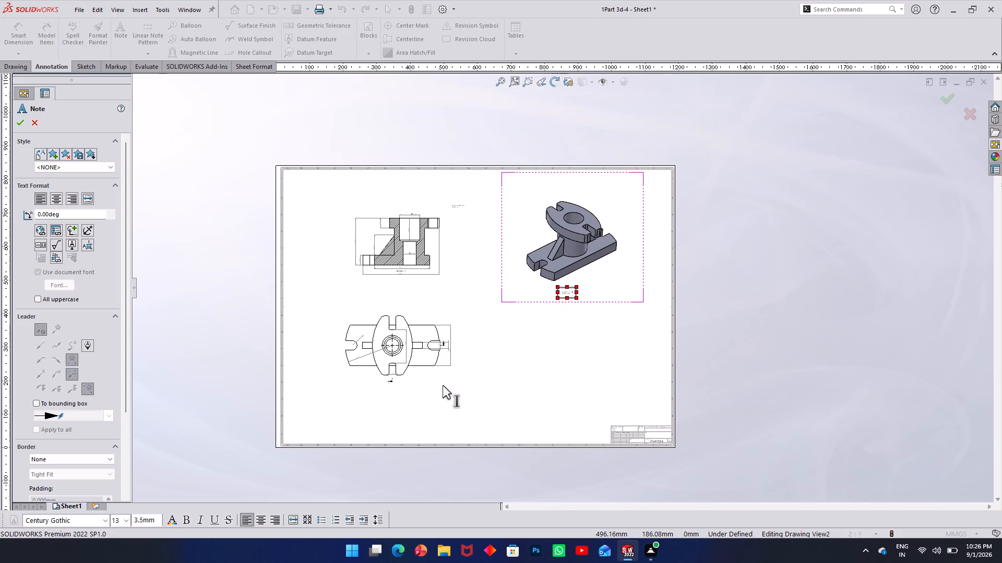
pyautogui.scroll(-2, 479, 354)
pyautogui.scroll(-5, 420, 378)
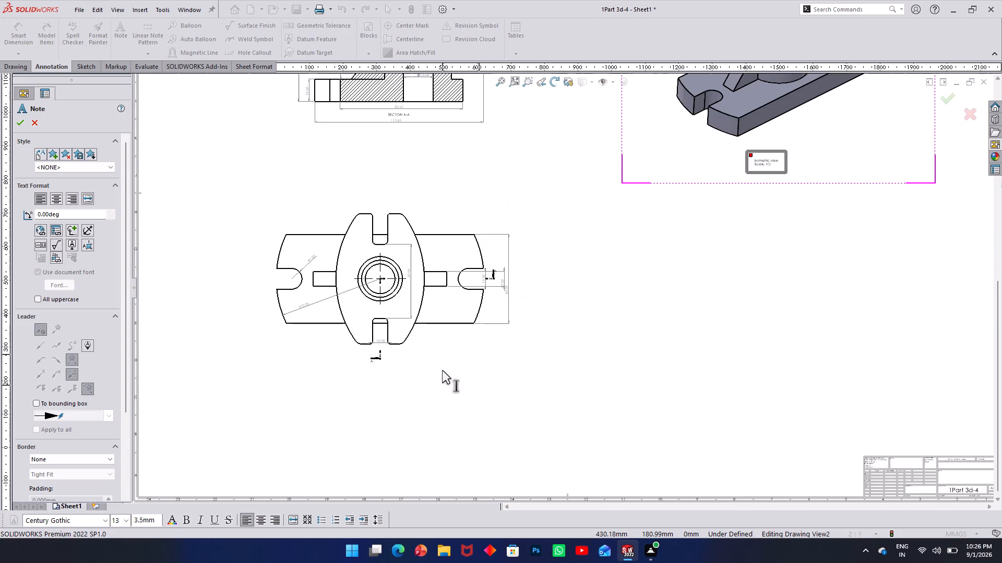
pyautogui.scroll(-7, 469, 351)
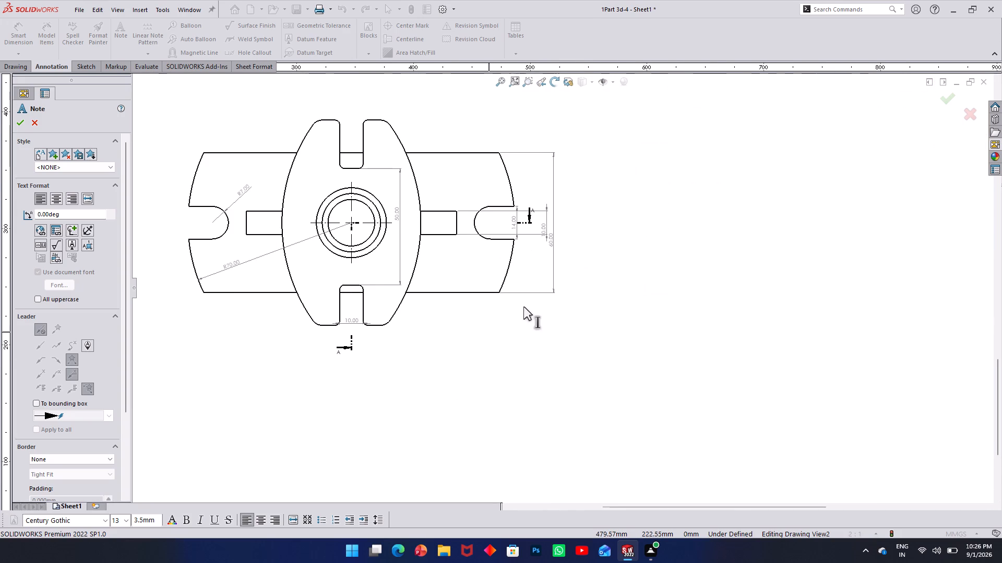
pyautogui.click(543, 315)
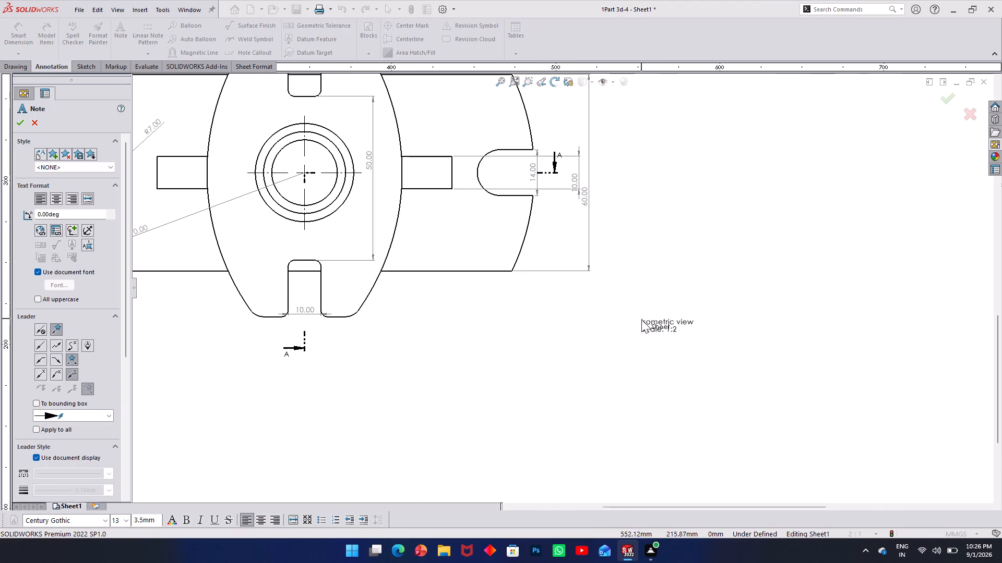
pyautogui.click(641, 319)
# Replace "isometric" with "Front" in the first line of the note beside the top view.
pyautogui.scroll(-5, 659, 315)
pyautogui.click(660, 317)
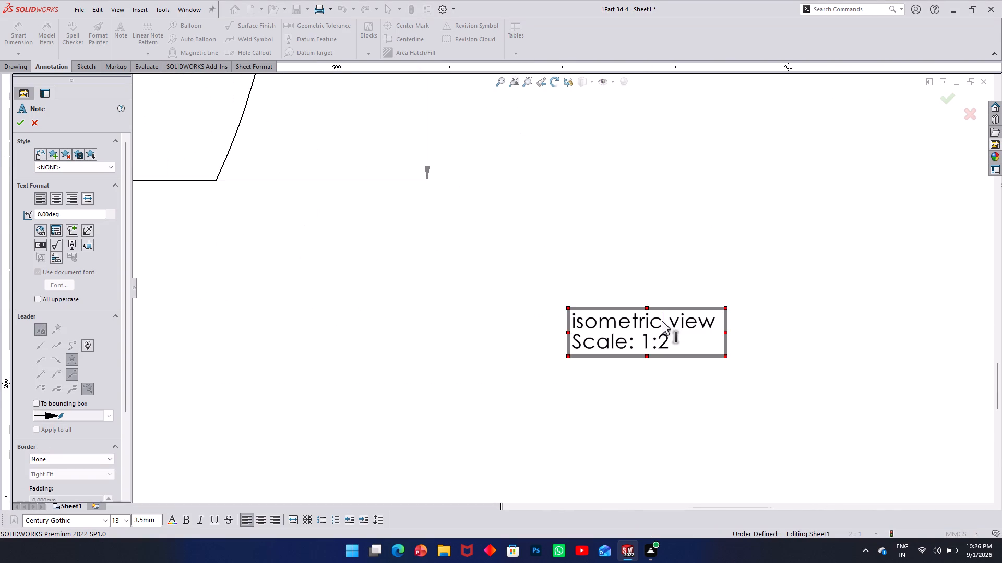
pyautogui.press('BackSpace')
pyautogui.press('BackSpace')
pyautogui.press('BackSpace')
pyautogui.press('BackSpace')
pyautogui.press('BackSpace')
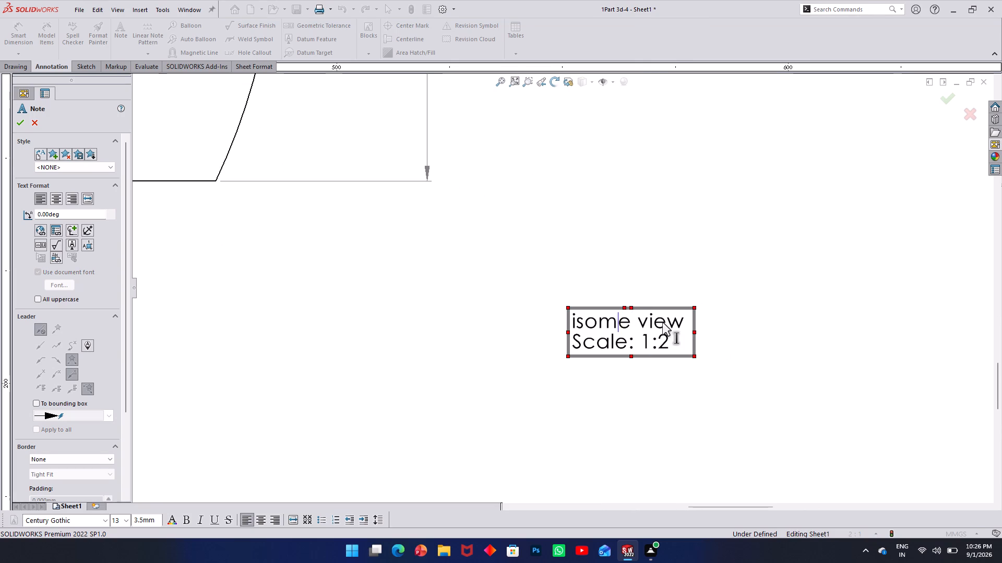
pyautogui.press('BackSpace')
pyautogui.press('BackSpace')
pyautogui.press('BackSpace')
pyautogui.press('BackSpace')
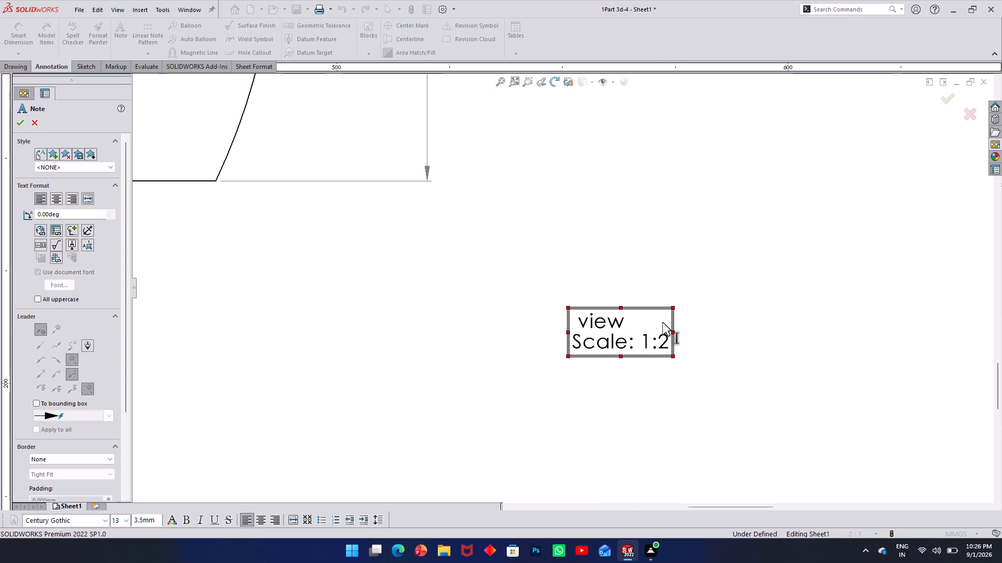
pyautogui.write('Fr')
pyautogui.press('o')
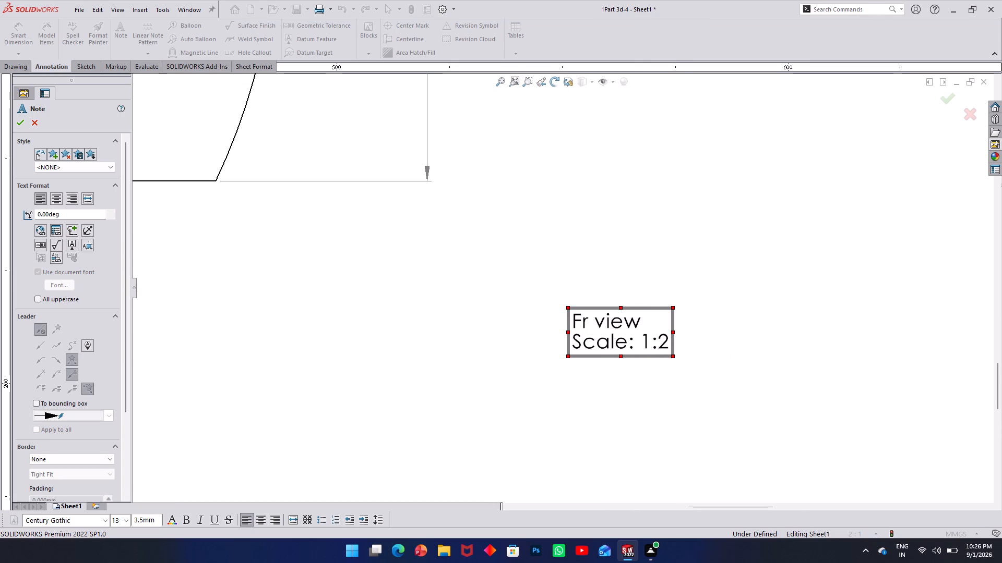
pyautogui.write('nt')
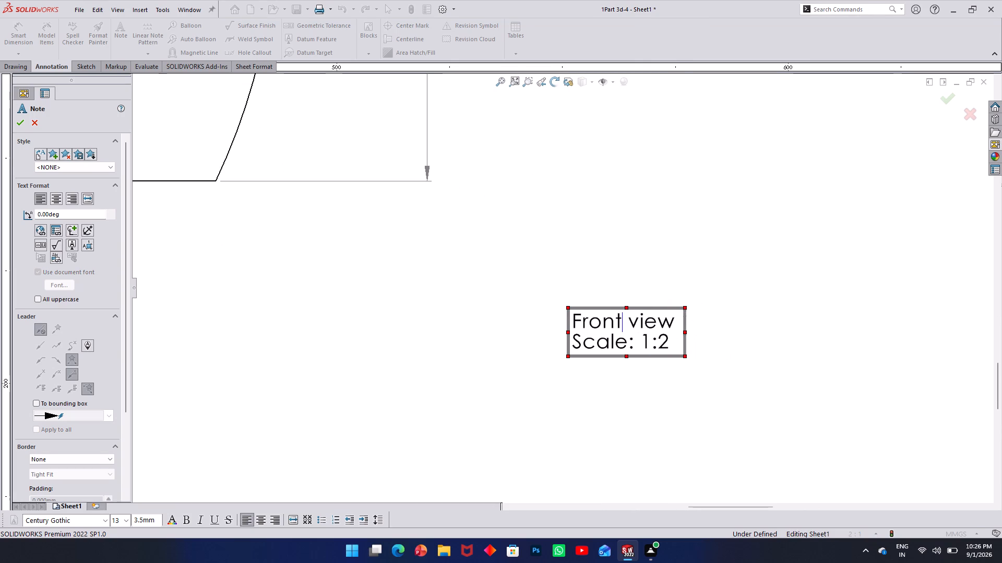
# Set the scale in the "Front view" note to 1:1 and finish placing notes.
pyautogui.click(621, 344)
pyautogui.click(641, 340)
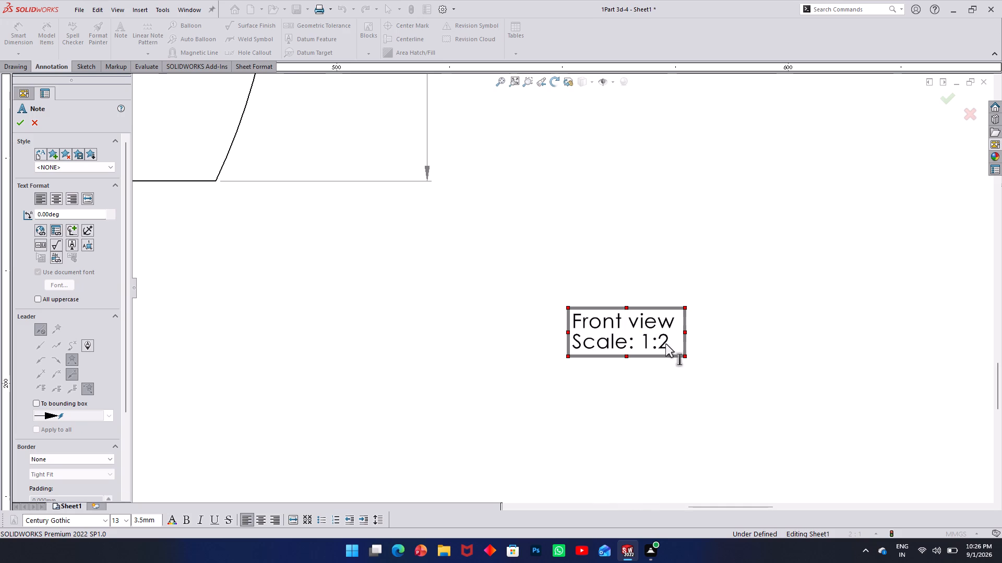
pyautogui.click(670, 338)
pyautogui.press('BackSpace')
pyautogui.press('1')
pyautogui.scroll(7, 699, 326)
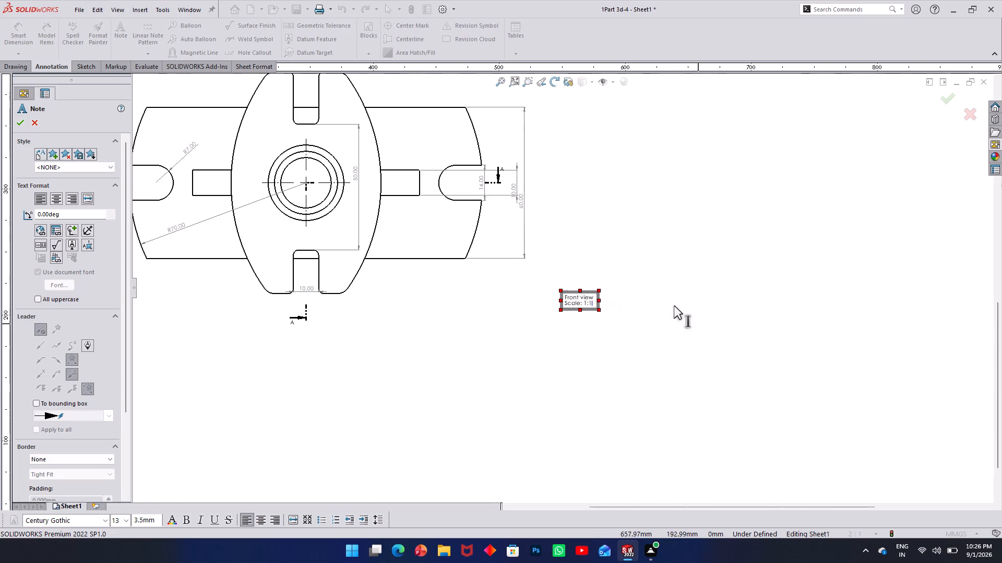
pyautogui.scroll(2, 511, 47)
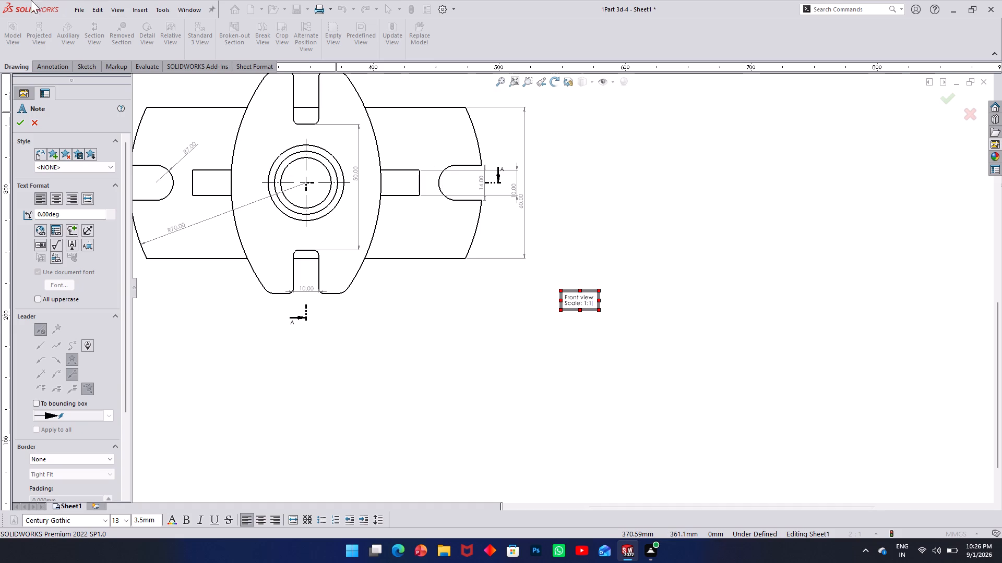
pyautogui.click(16, 121)
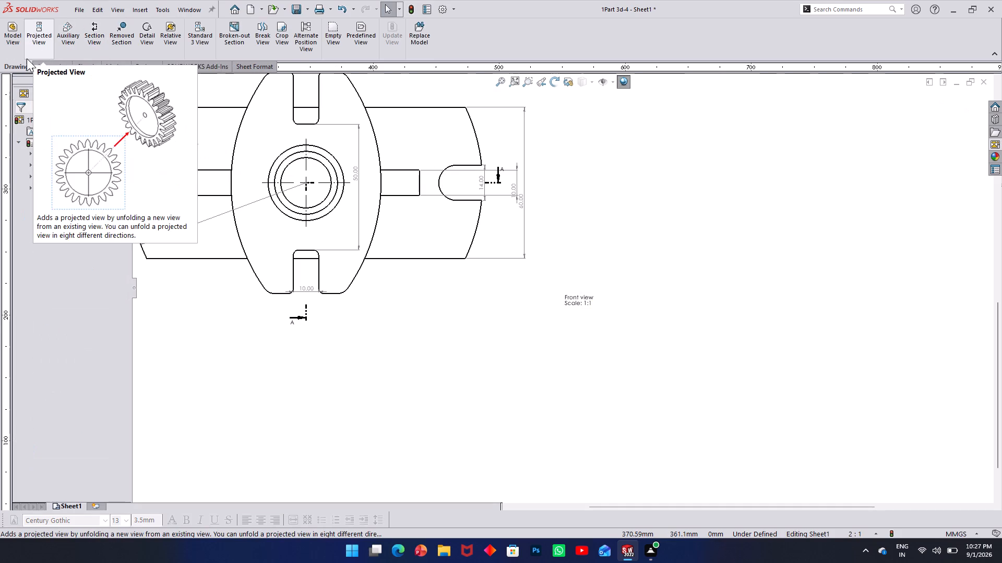
# Dimension the radius of the flange's left arc in the top view, placing the text just inside the arc's lower part.
pyautogui.click(45, 69)
pyautogui.click(22, 39)
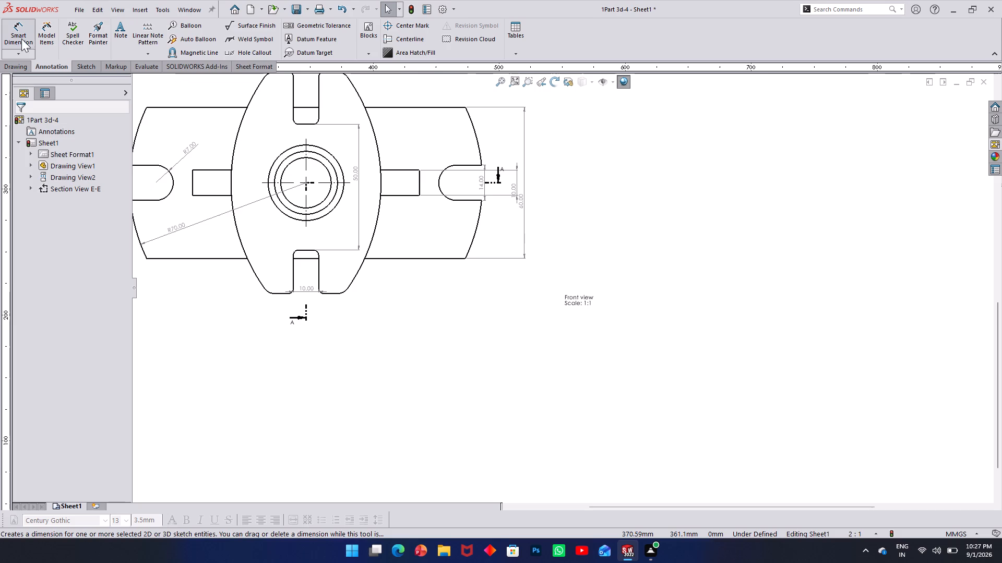
pyautogui.click(240, 237)
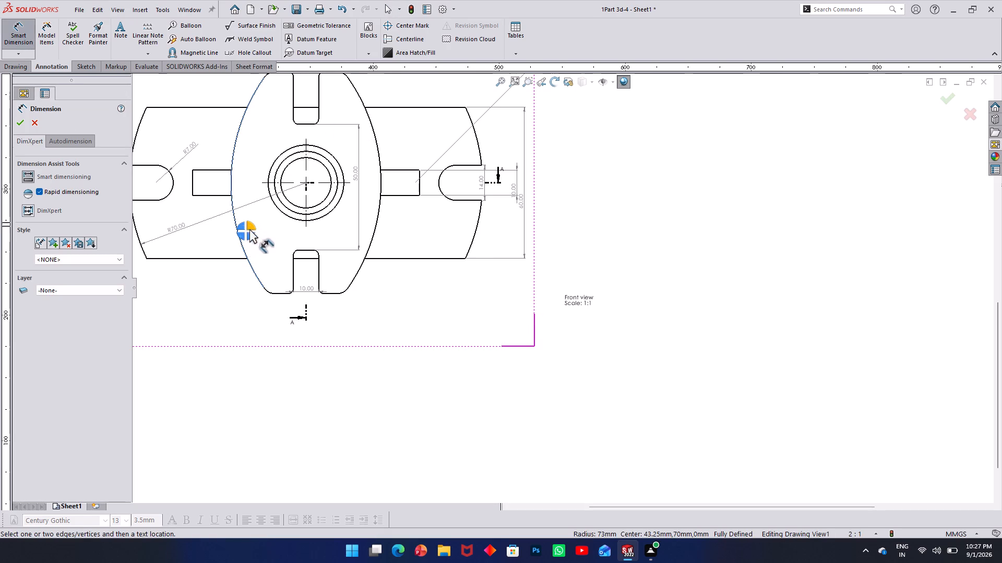
pyautogui.click(253, 249)
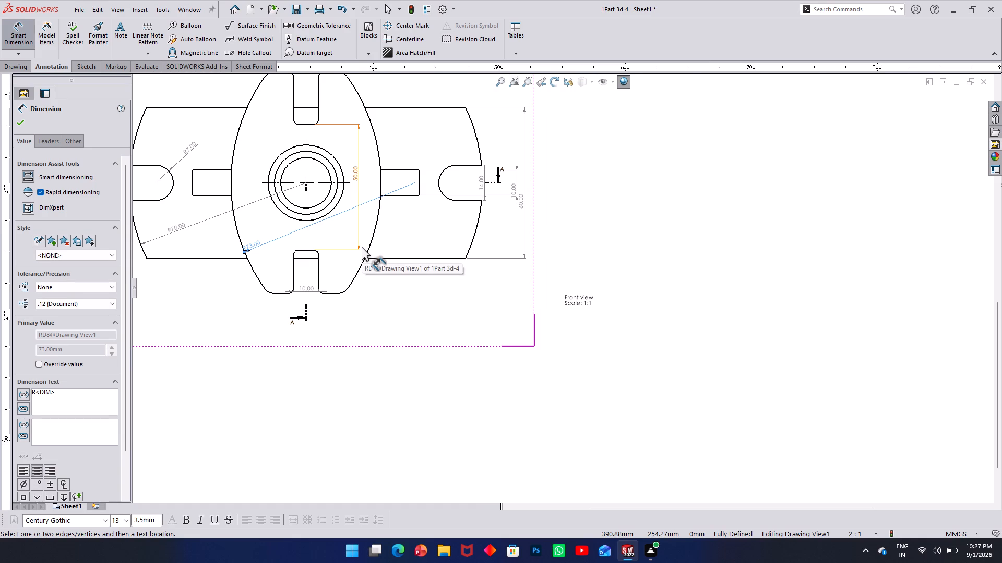
# Dimension the flange's overall height between its upper and lower flat edges in the top view, placing the text between flange and right-hand slot.
pyautogui.scroll(-4, 391, 166)
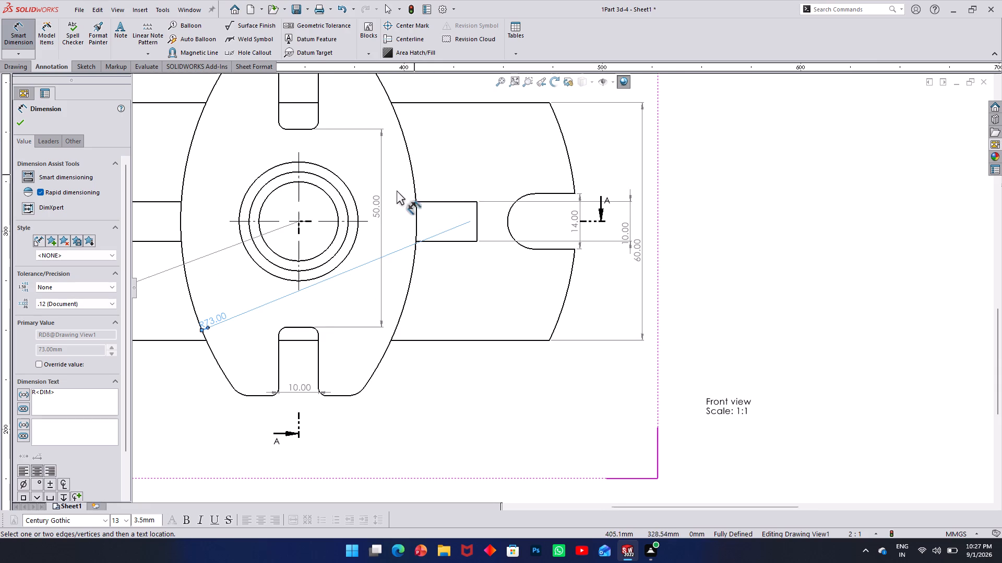
pyautogui.scroll(3, 390, 195)
pyautogui.click(430, 149)
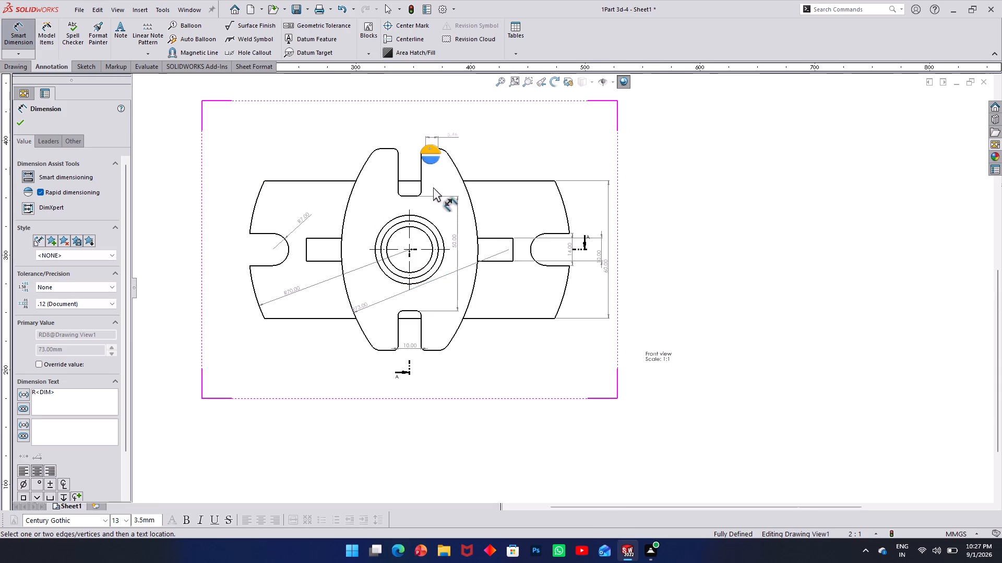
pyautogui.click(434, 350)
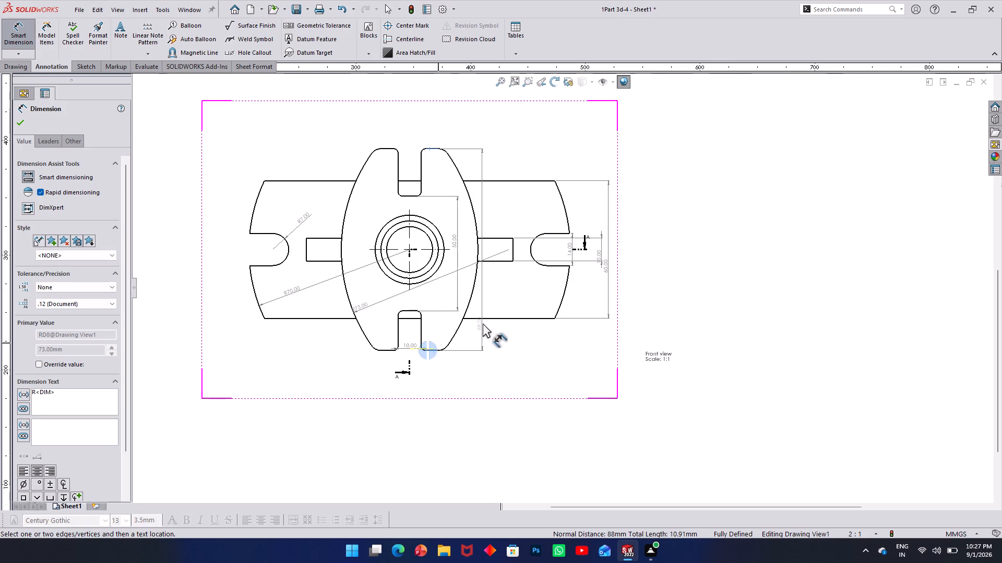
pyautogui.click(524, 291)
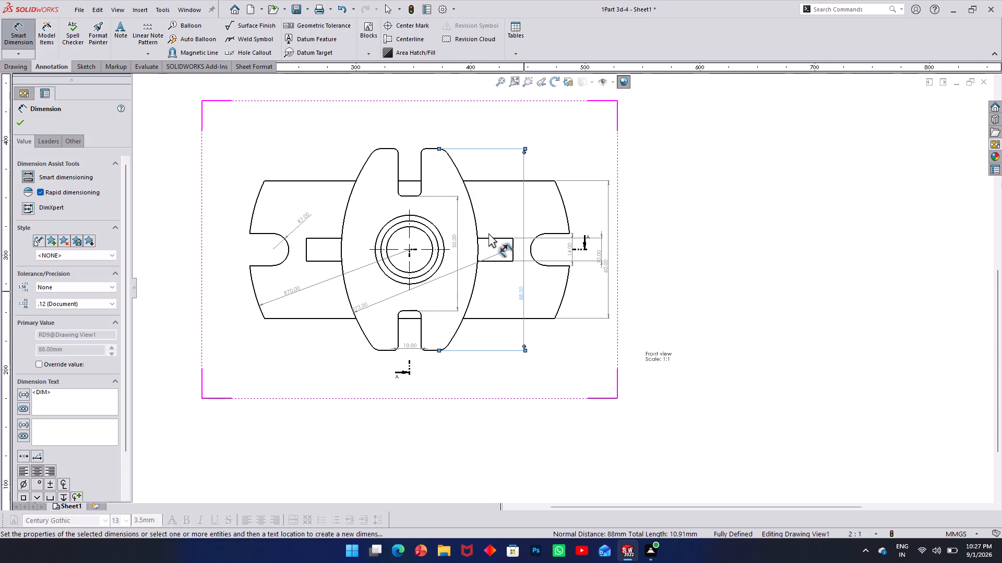
# Dimension the width of the right-hand rib in the top view, placing the text inside the rib, and finish dimensioning.
pyautogui.scroll(-6, 486, 225)
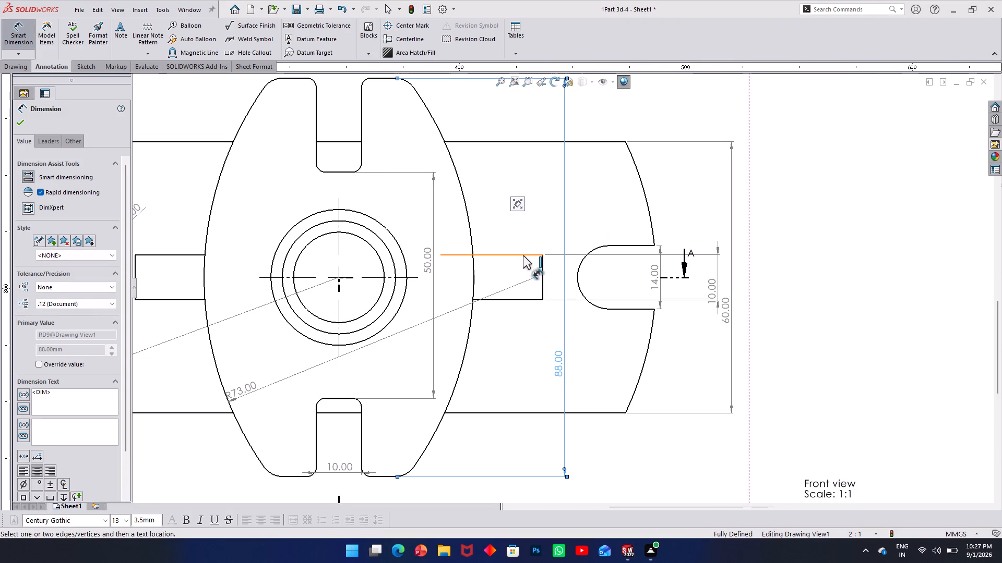
pyautogui.click(523, 255)
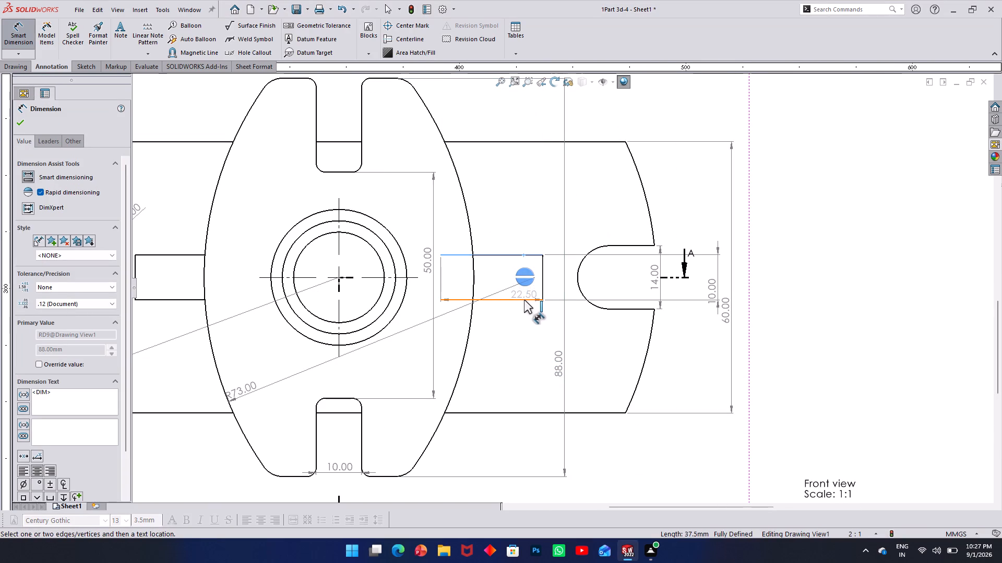
pyautogui.click(524, 300)
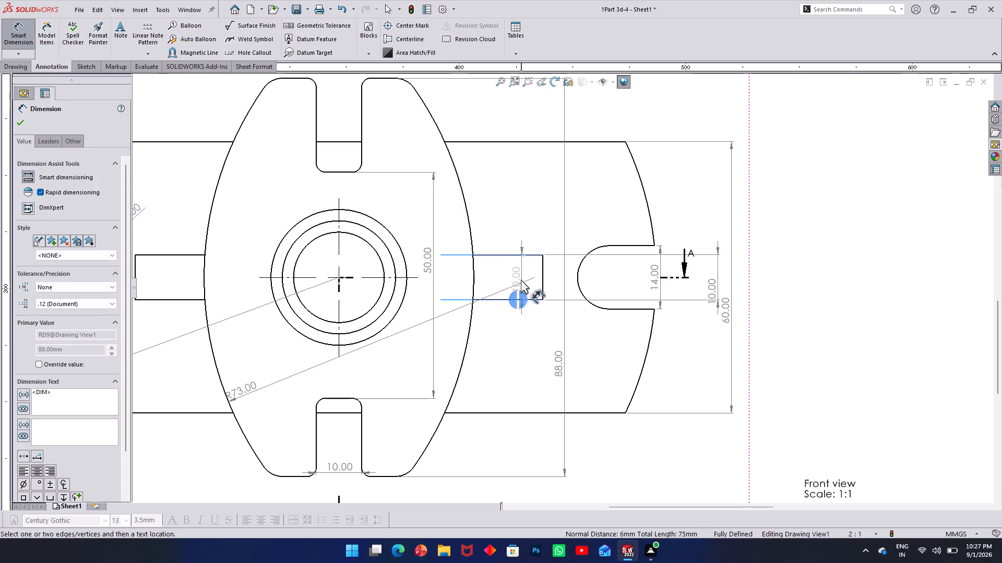
pyautogui.click(511, 276)
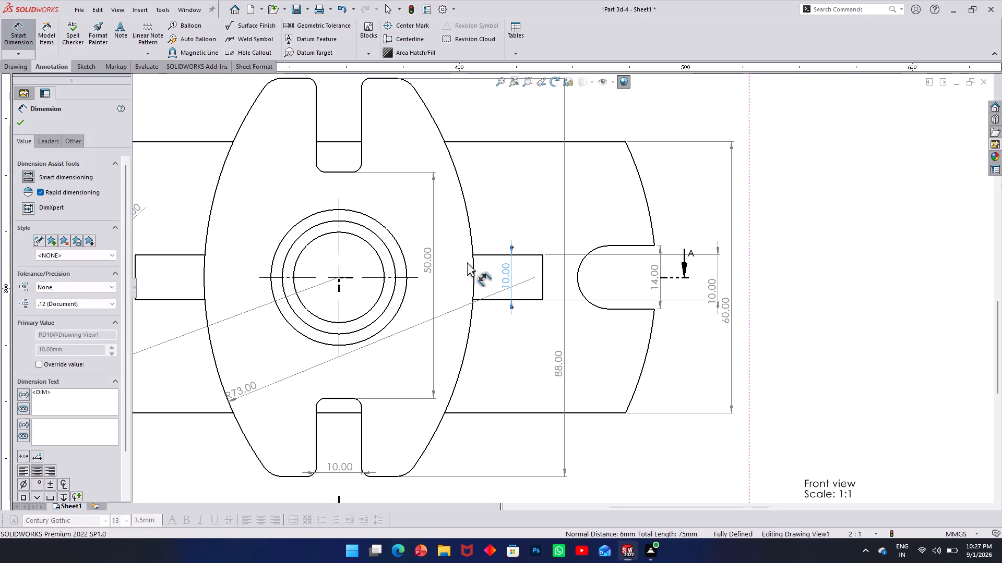
pyautogui.click(504, 329)
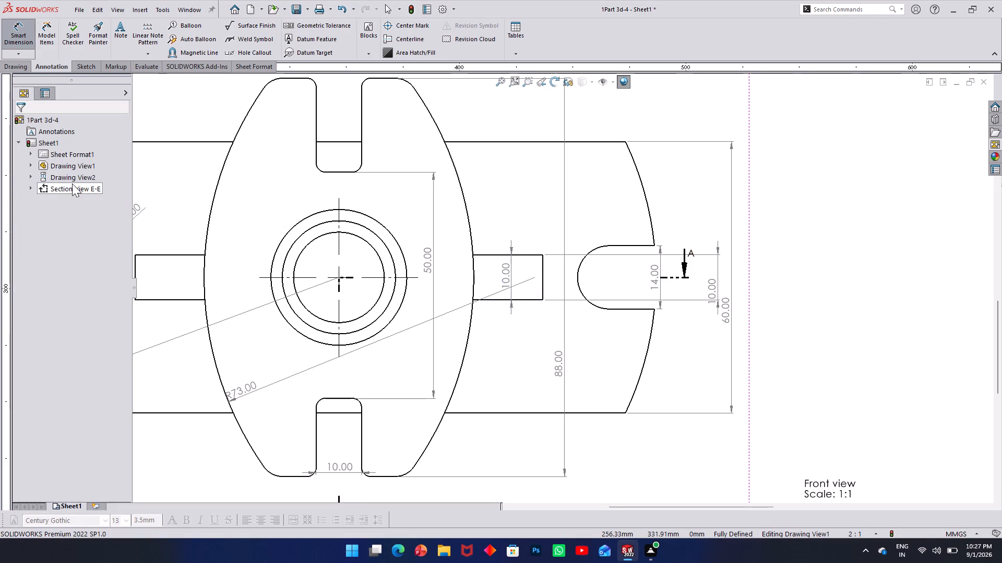
pyautogui.scroll(-2, 562, 277)
pyautogui.scroll(2, 563, 277)
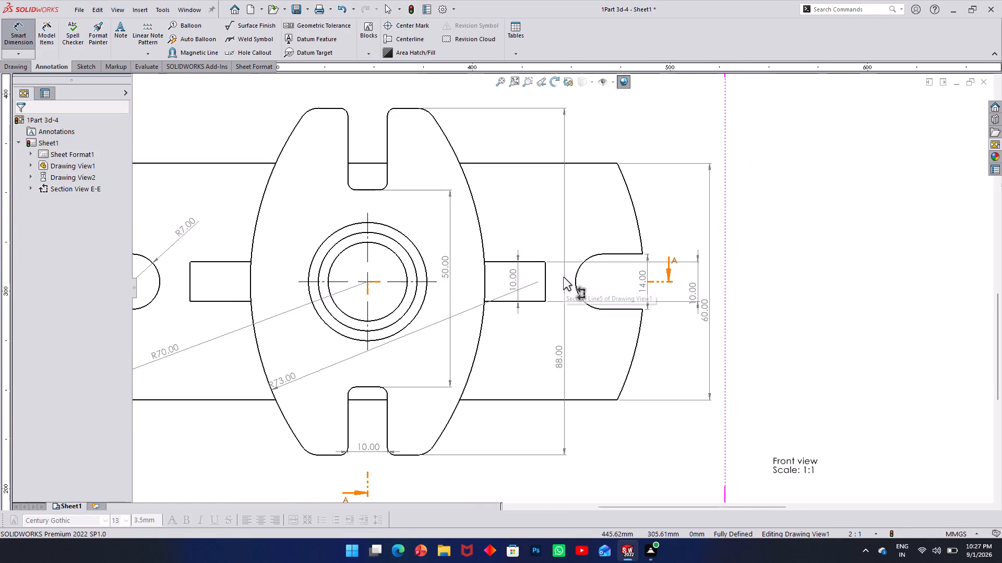
pyautogui.scroll(1, 563, 276)
pyautogui.scroll(2, 325, 267)
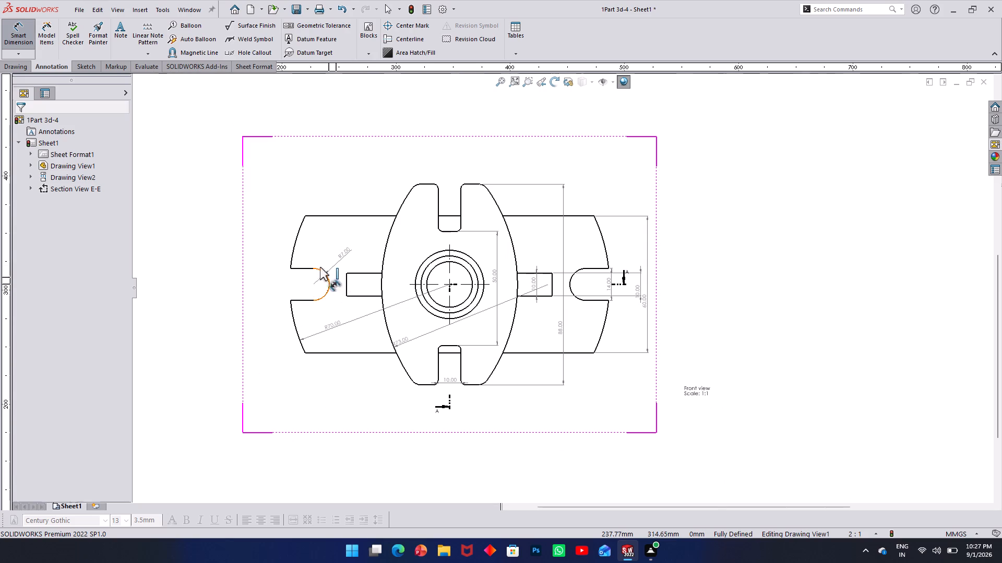
pyautogui.press('Escape')
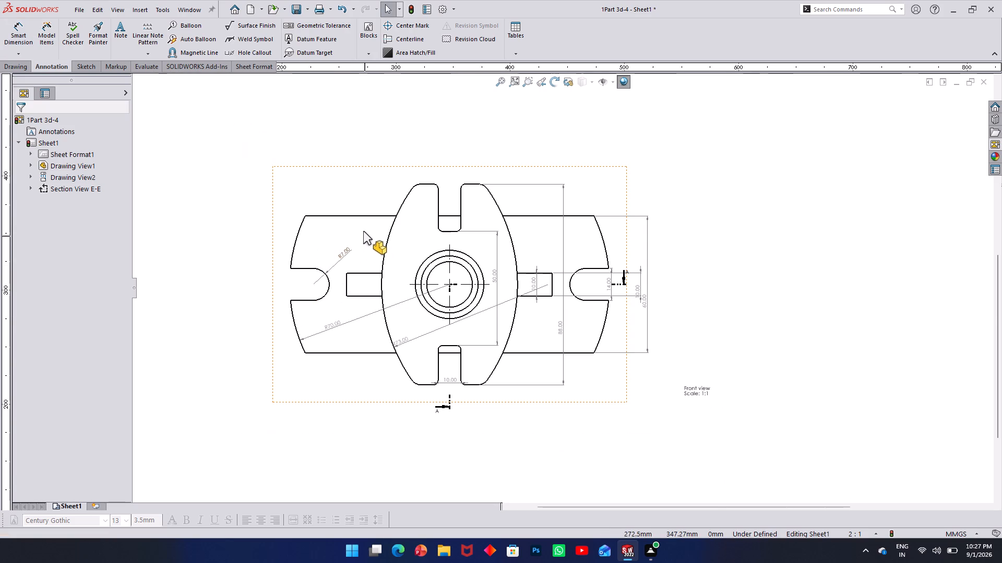
# Set the font style of the document's dimension text to Bold, keeping Century Gothic.
pyautogui.scroll(-2, 364, 212)
pyautogui.scroll(6, 366, 216)
pyautogui.scroll(1, 648, 163)
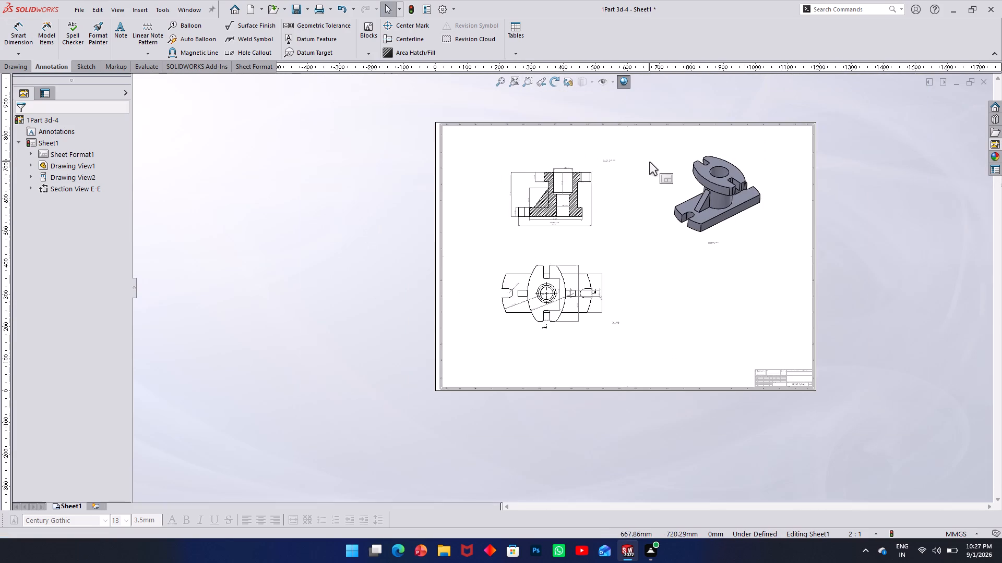
pyautogui.scroll(-5, 649, 162)
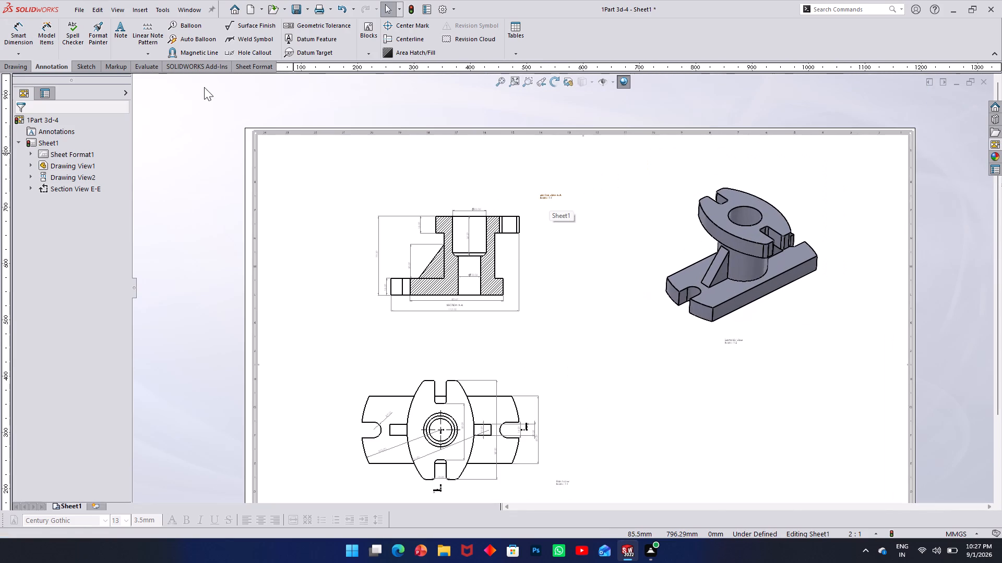
pyautogui.click(446, 8)
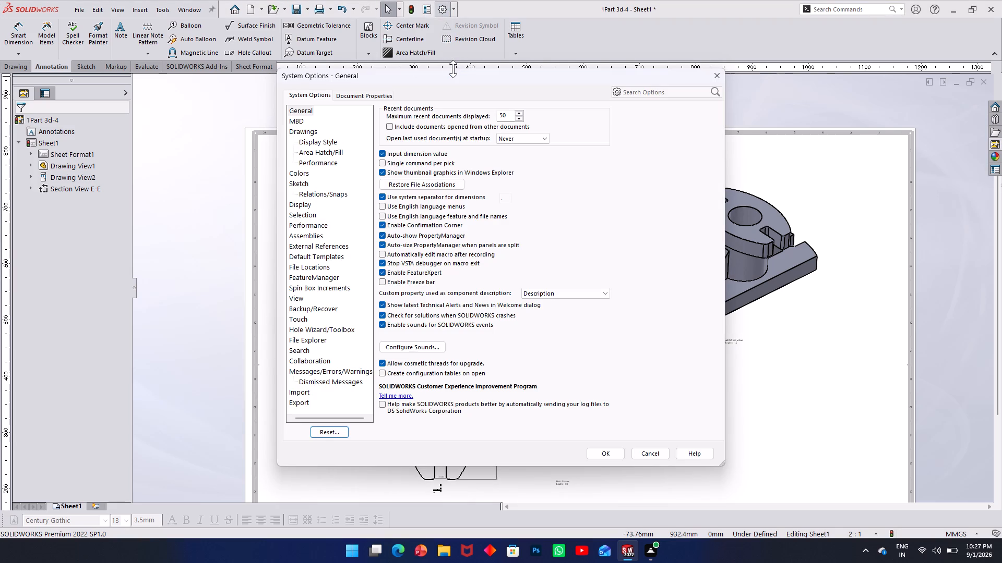
pyautogui.click(371, 97)
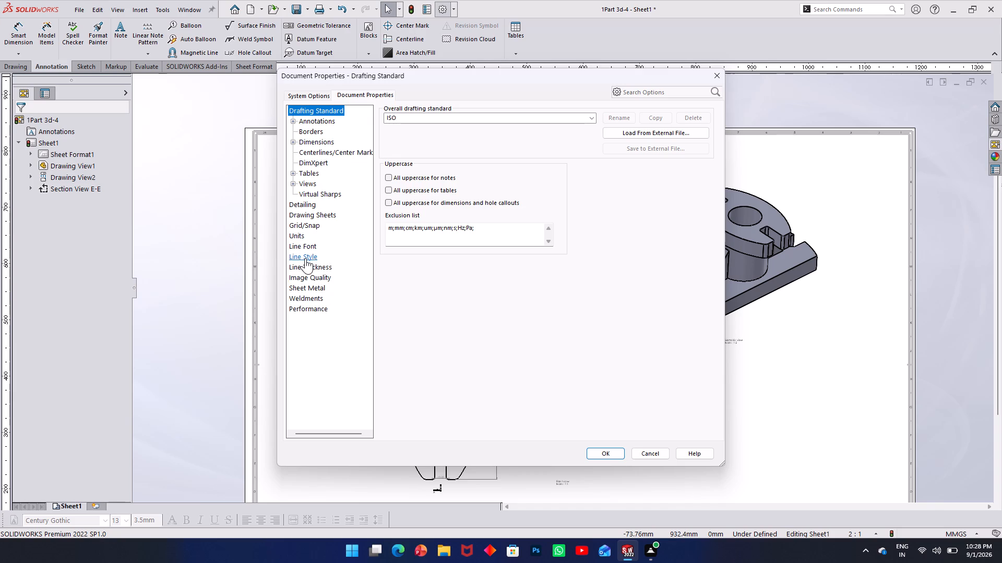
pyautogui.click(307, 221)
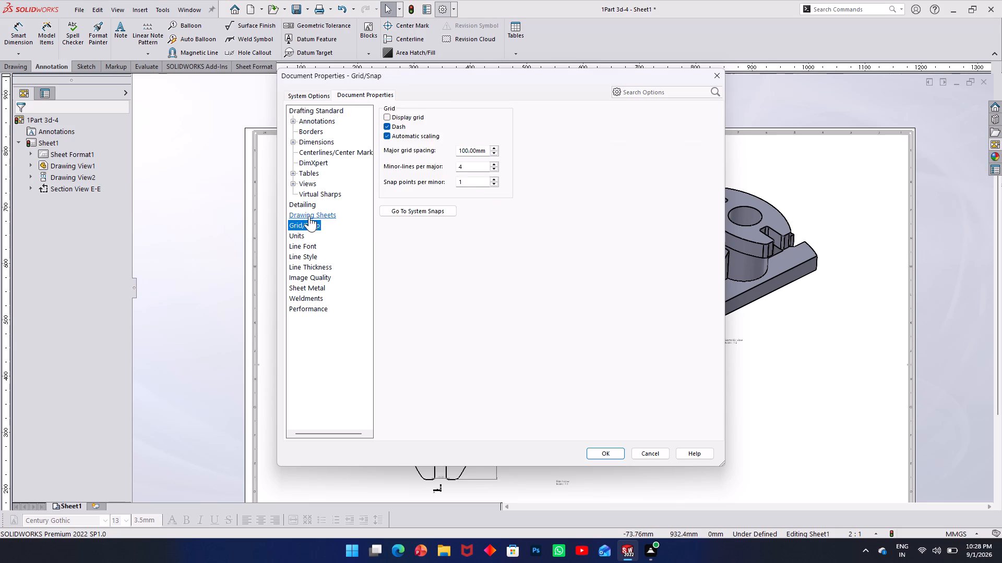
pyautogui.click(309, 216)
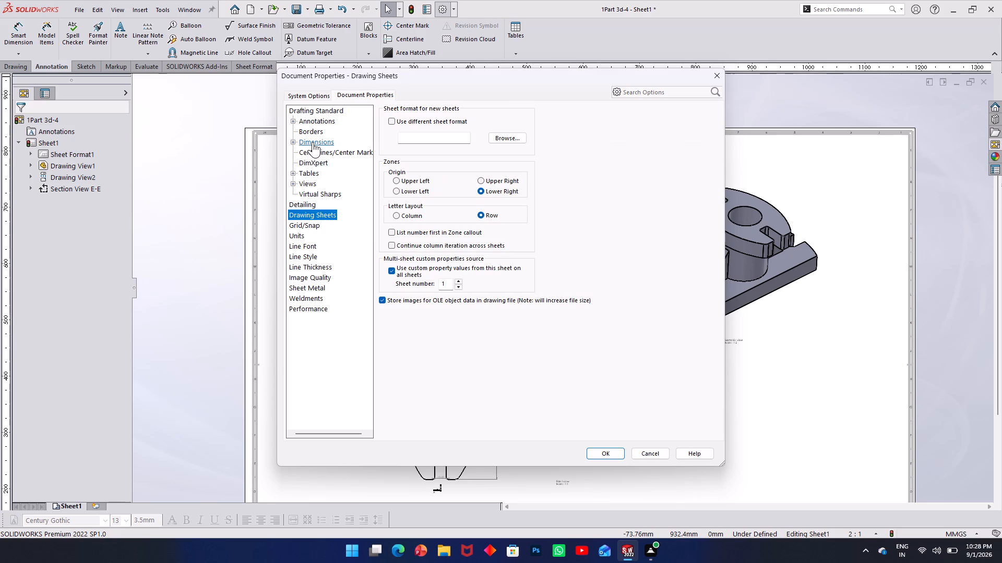
pyautogui.click(314, 142)
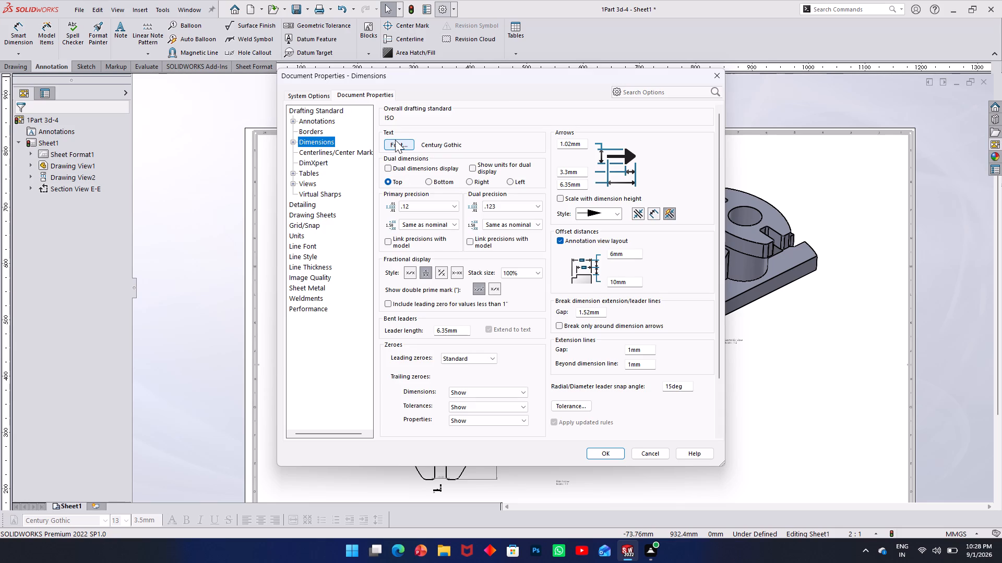
pyautogui.click(395, 140)
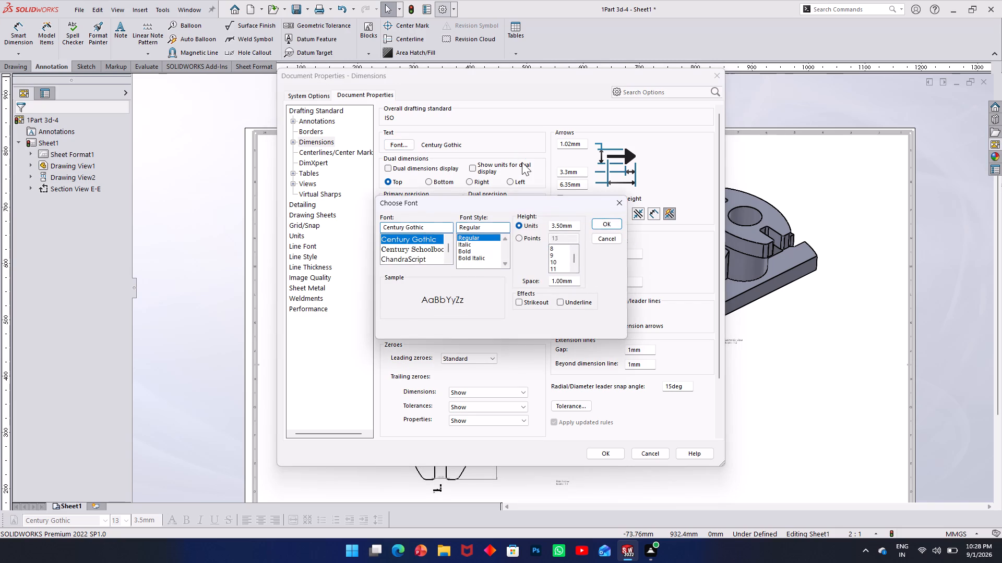
pyautogui.click(466, 254)
pyautogui.click(466, 251)
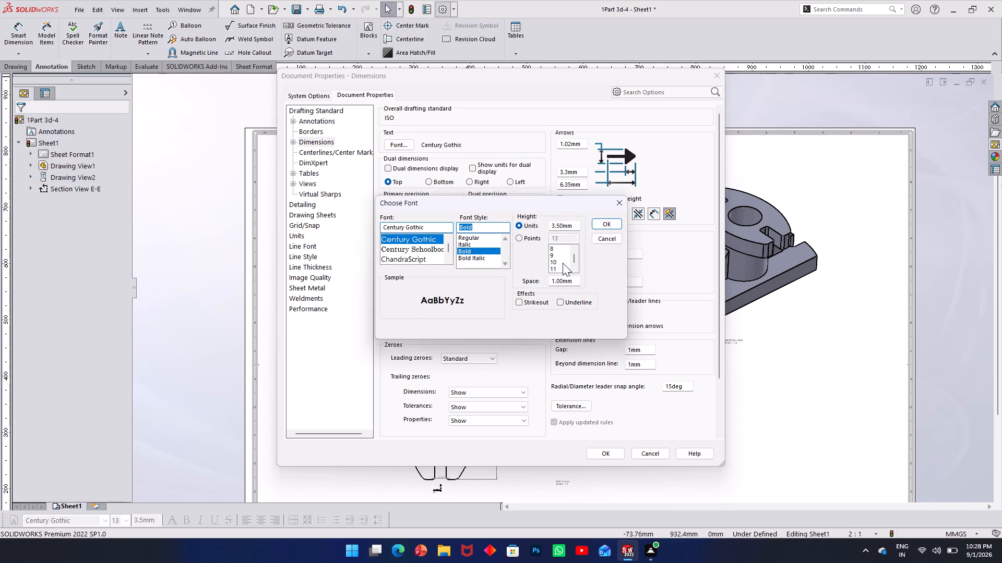
# Set the dimension text height to 28 points and apply the document properties.
pyautogui.click(524, 236)
pyautogui.scroll(-1, 557, 255)
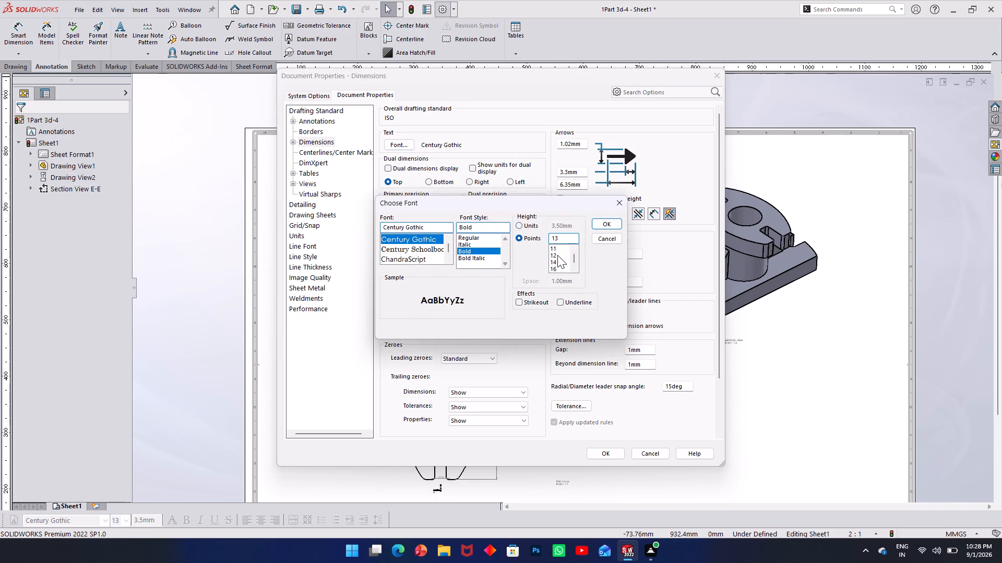
pyautogui.scroll(-3, 557, 259)
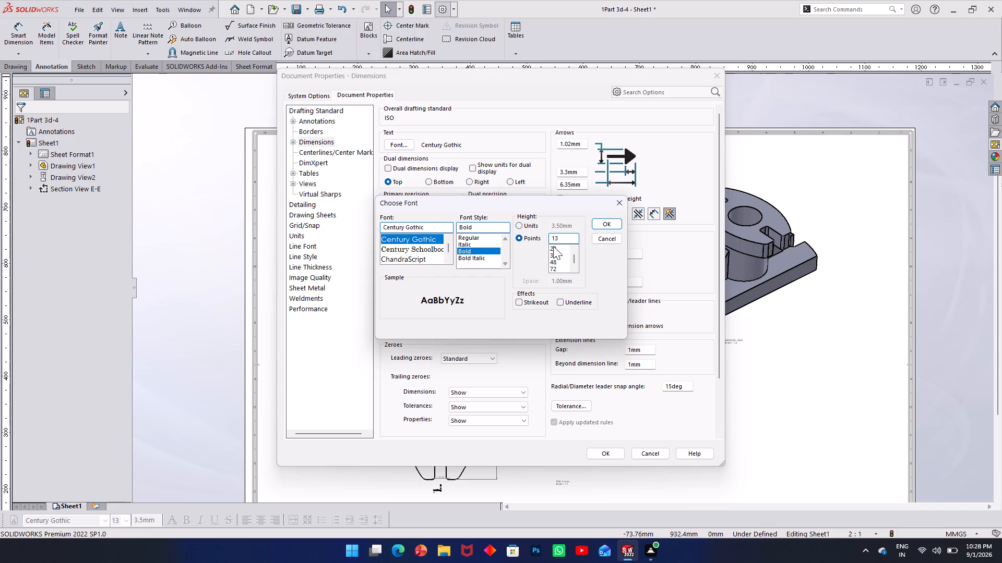
pyautogui.click(553, 246)
pyautogui.click(554, 259)
pyautogui.click(553, 253)
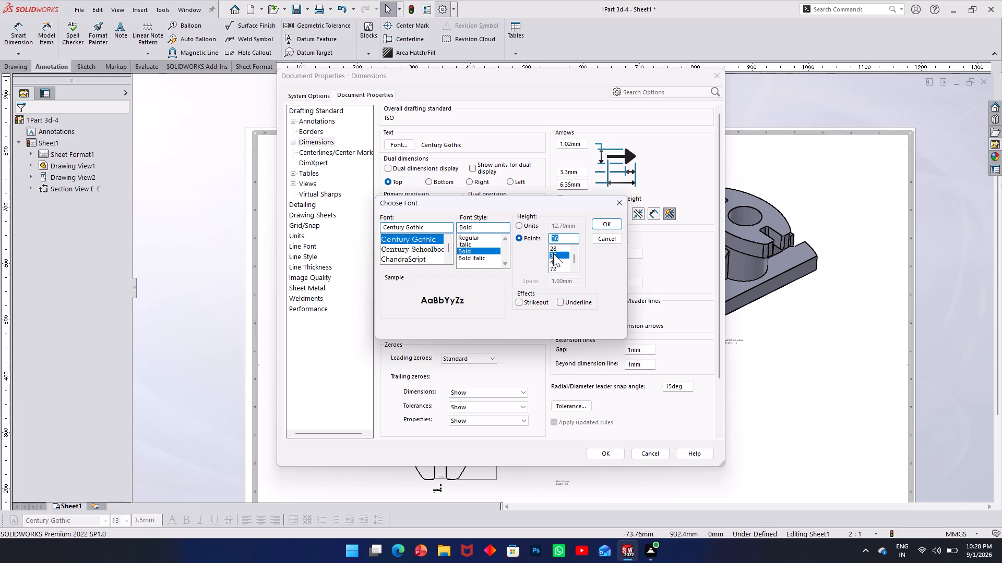
pyautogui.click(555, 251)
pyautogui.click(602, 226)
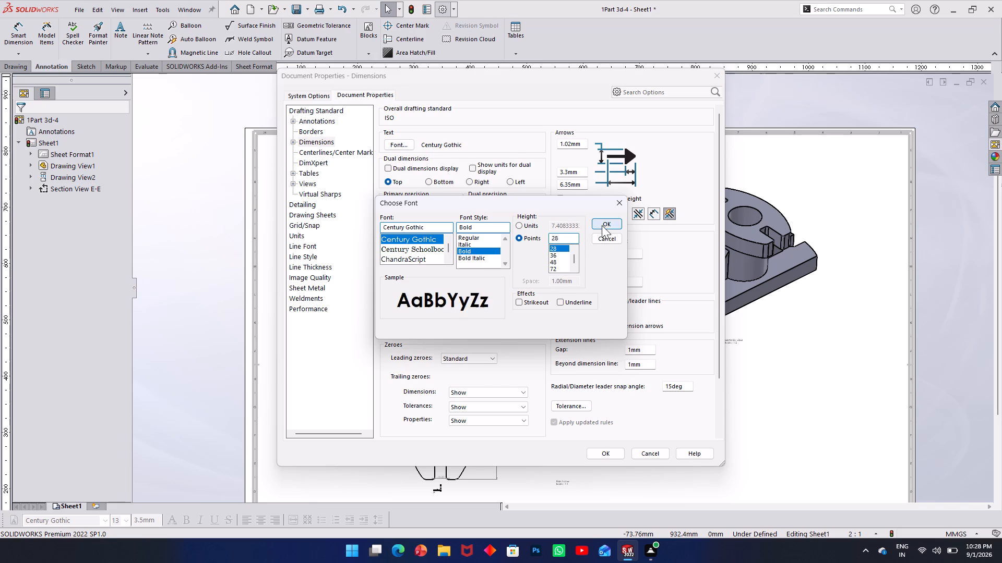
pyautogui.click(619, 449)
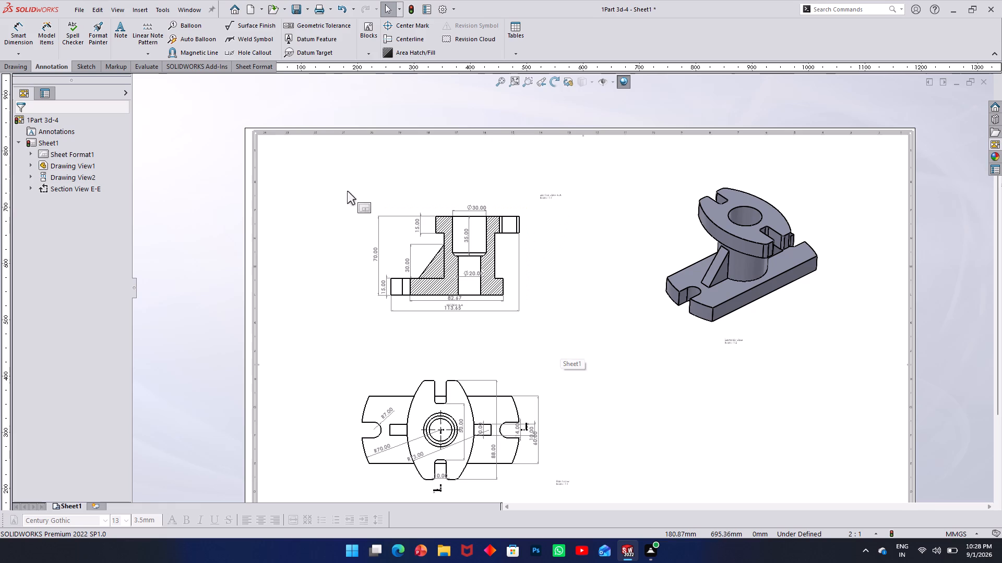
# Set the font style of the document's note annotations to Bold, keeping Century Gothic.
pyautogui.click(441, 8)
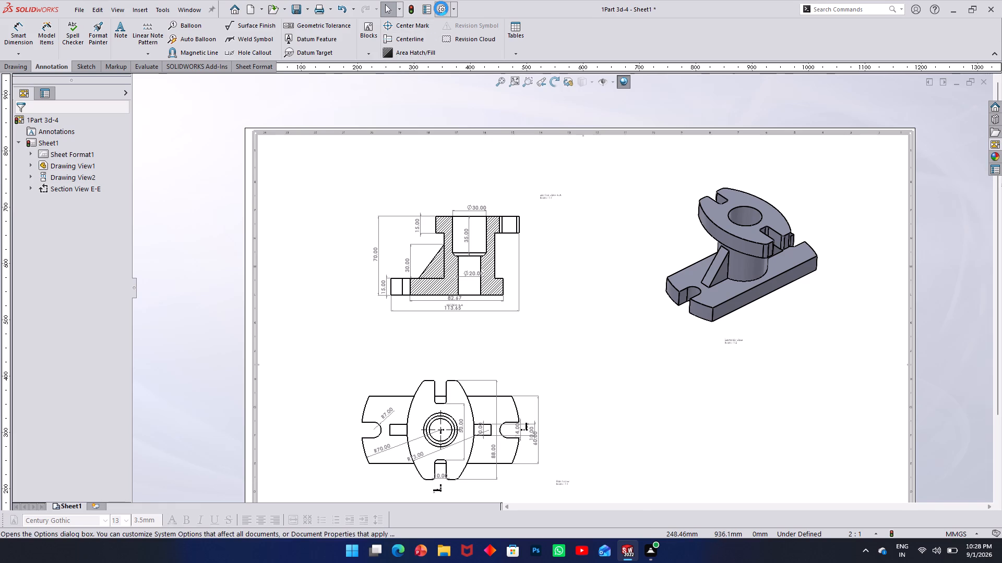
pyautogui.click(373, 99)
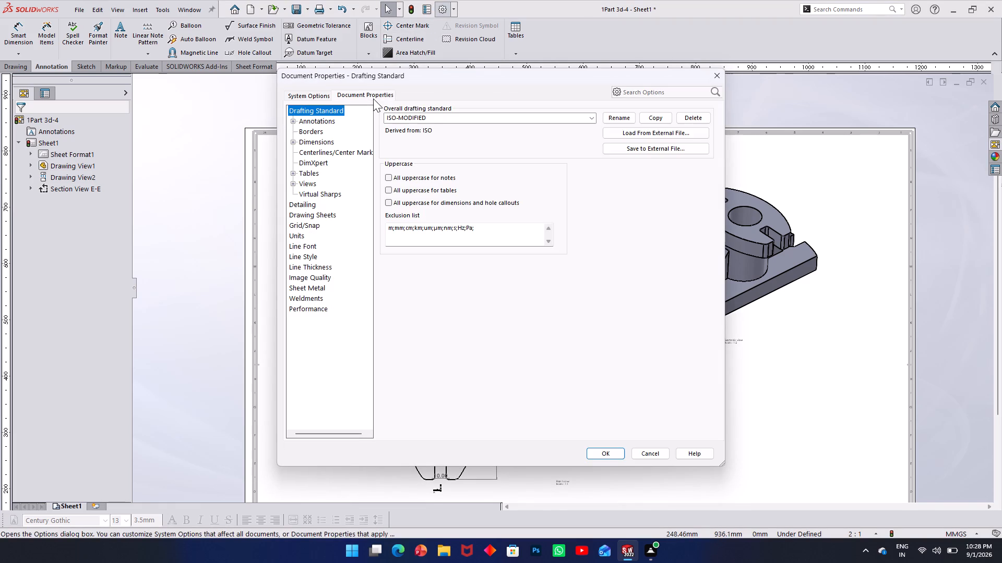
pyautogui.click(294, 143)
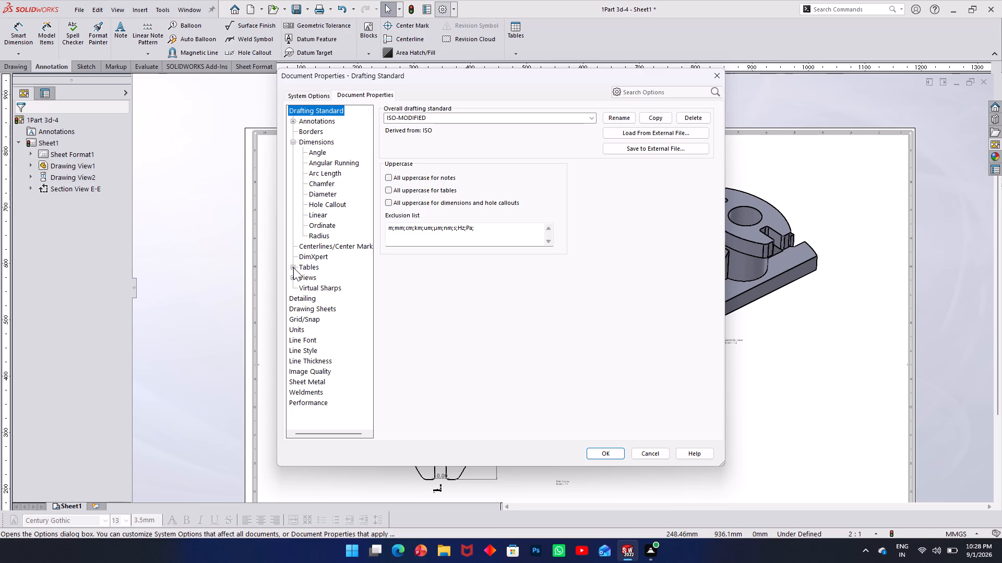
pyautogui.click(293, 120)
pyautogui.click(318, 177)
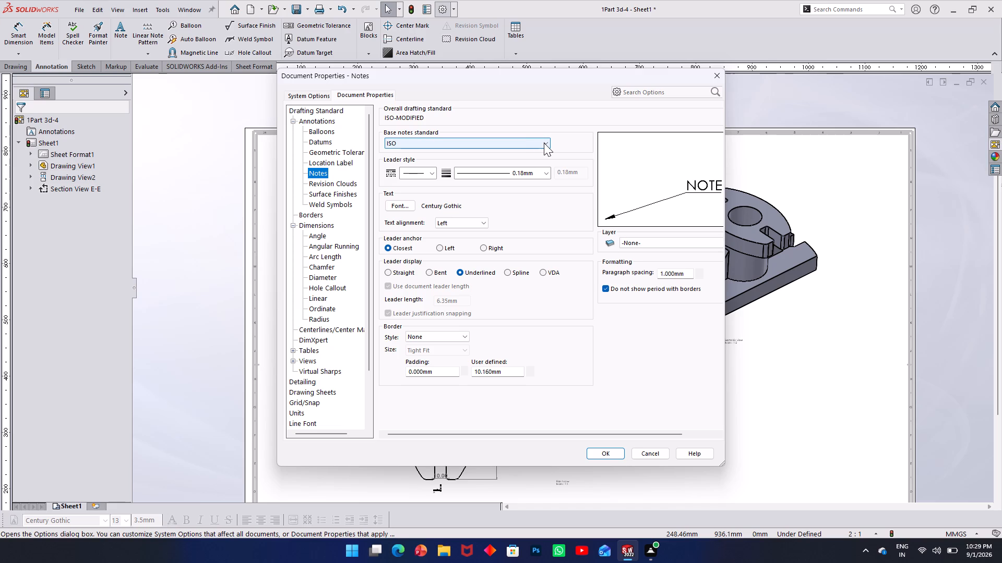
pyautogui.click(409, 209)
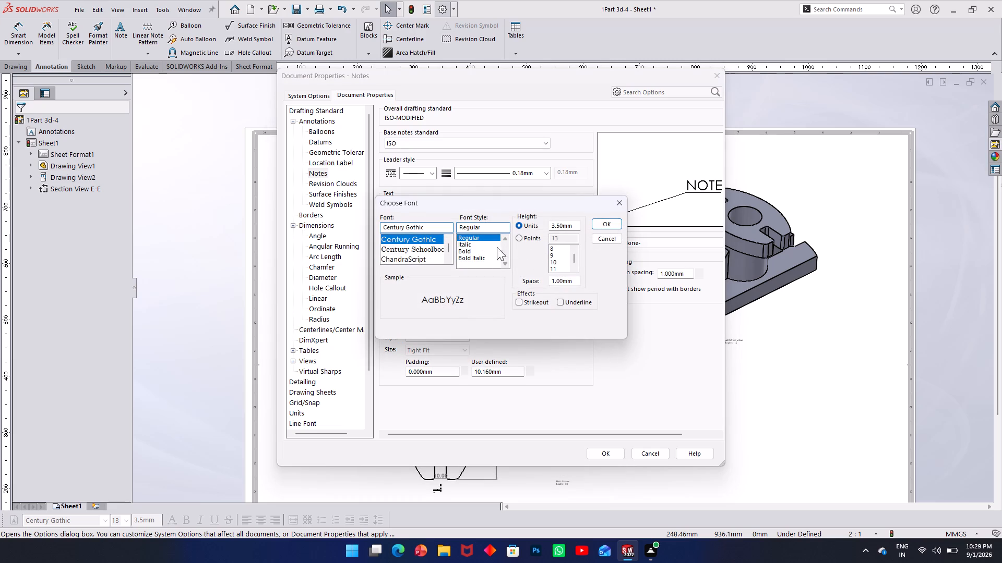
pyautogui.click(478, 250)
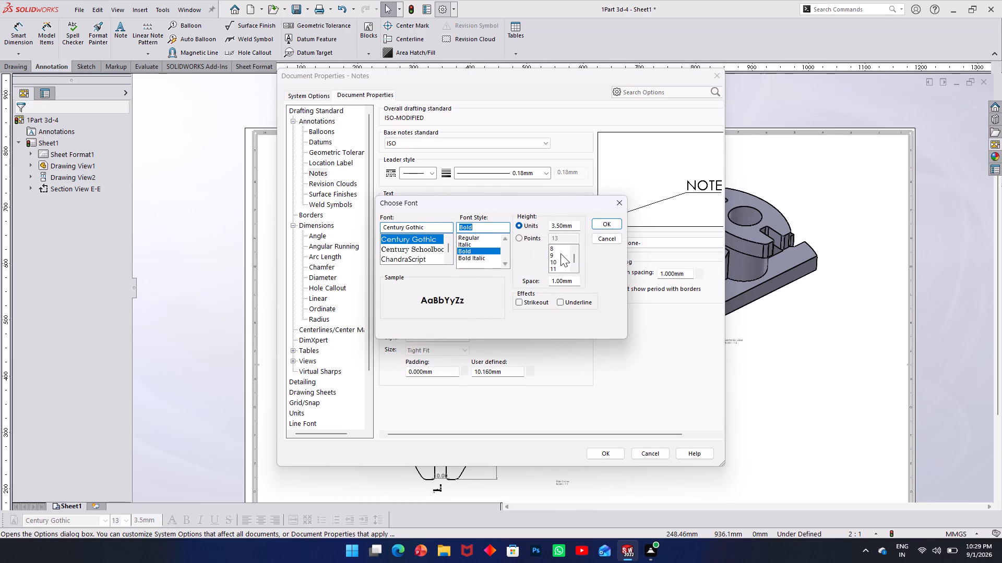
# Set the note text height to 48 points and apply the document properties.
pyautogui.scroll(-1, 559, 253)
pyautogui.click(520, 237)
pyautogui.scroll(-3, 557, 247)
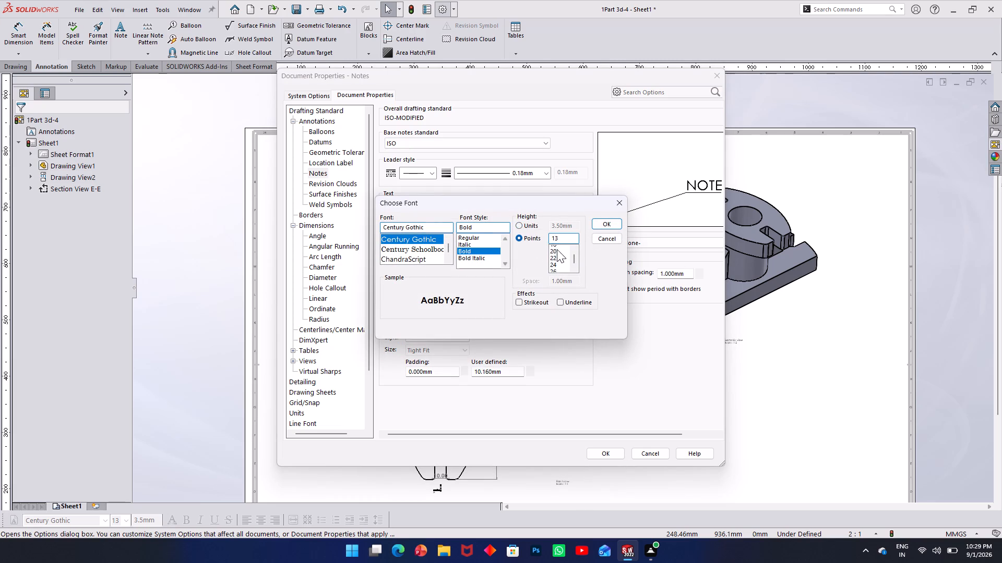
pyautogui.scroll(1, 557, 265)
pyautogui.scroll(-3, 556, 262)
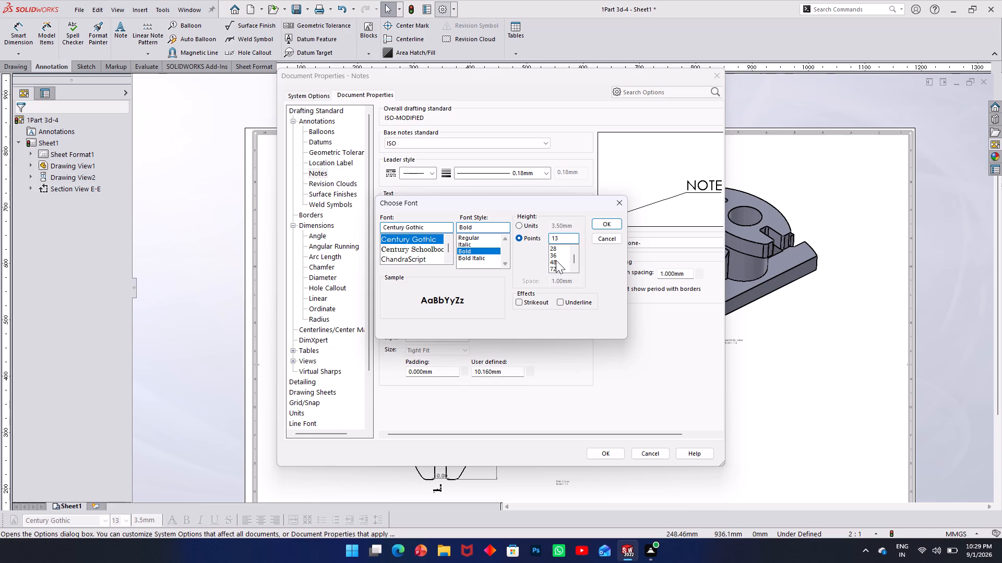
pyautogui.click(556, 260)
pyautogui.click(606, 219)
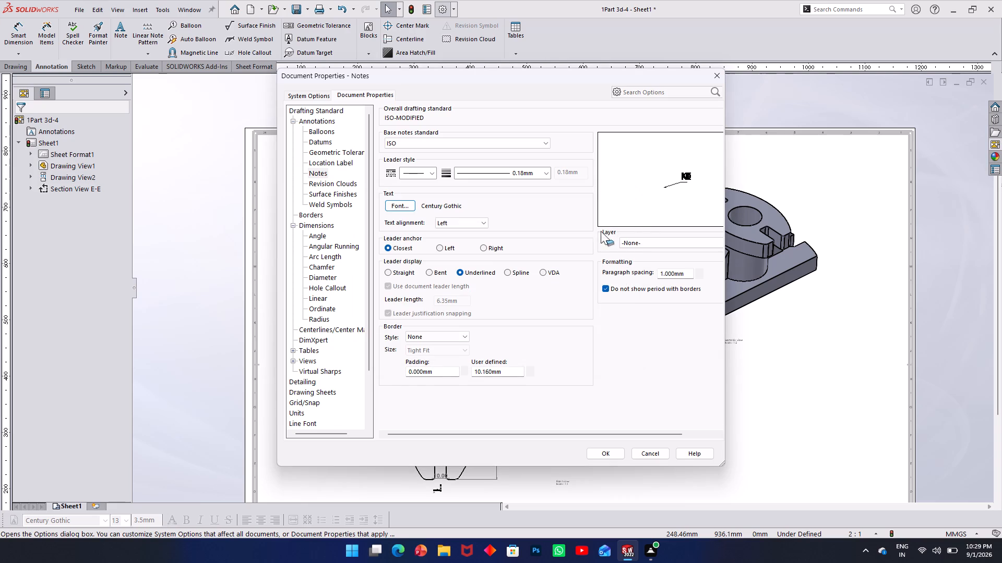
pyautogui.click(614, 452)
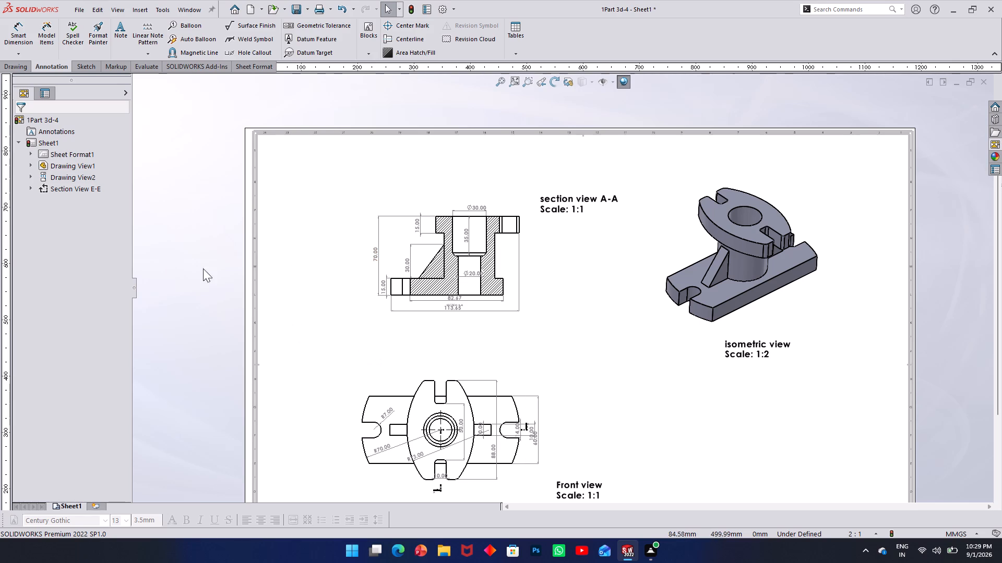
# Save the drawing in the Downloads folder as 1Part 3d-4 drafting, in SOLIDWORKS Drawing format.
pyautogui.hotkey('ctrl', 's')
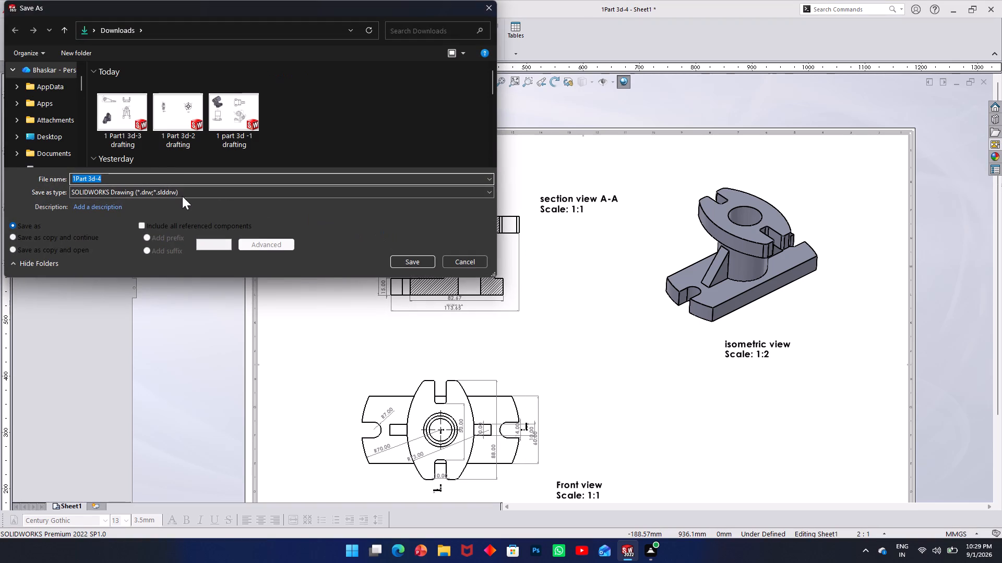
pyautogui.click(160, 179)
pyautogui.click(160, 179)
pyautogui.press('space')
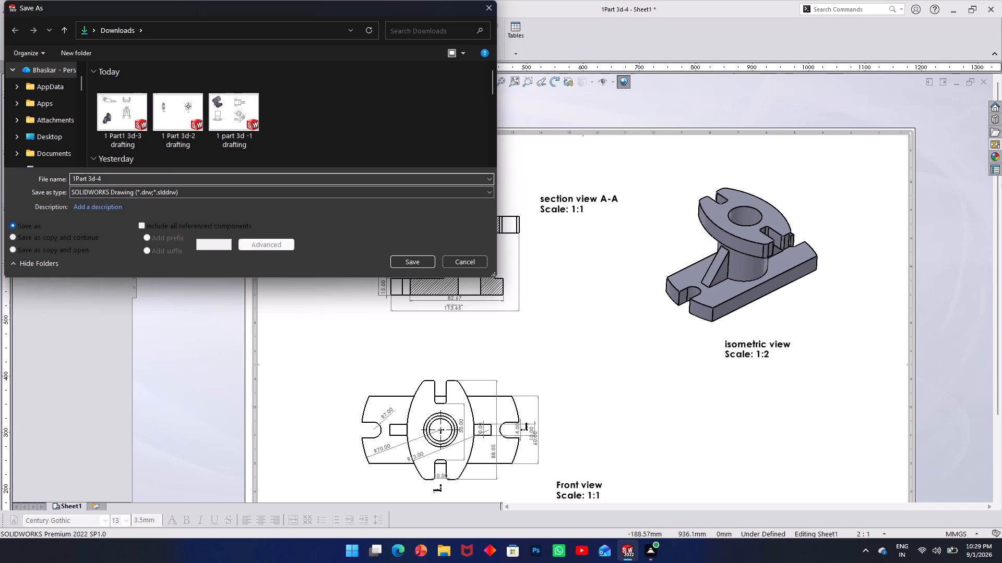
pyautogui.write('draft')
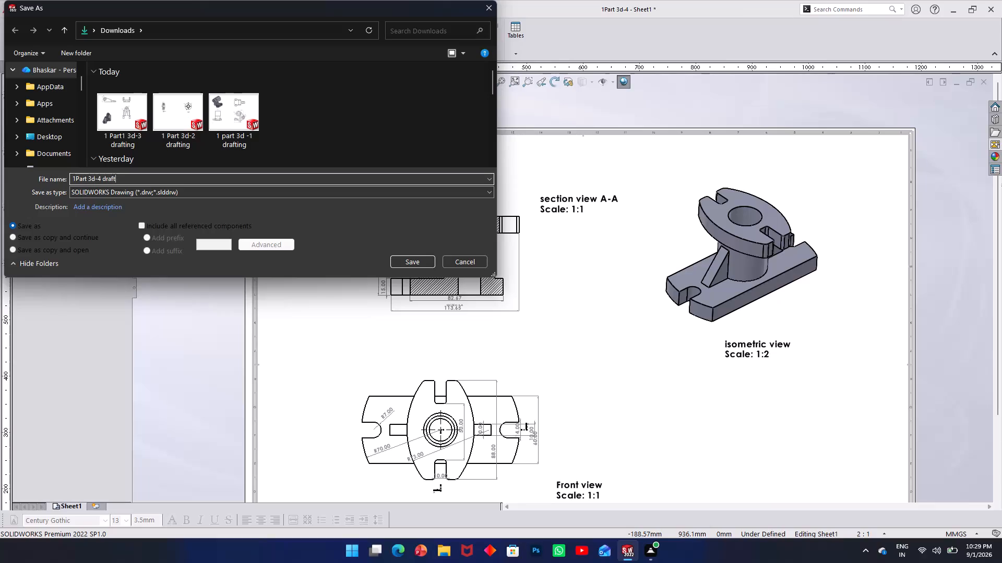
pyautogui.write('ing')
pyautogui.click(424, 260)
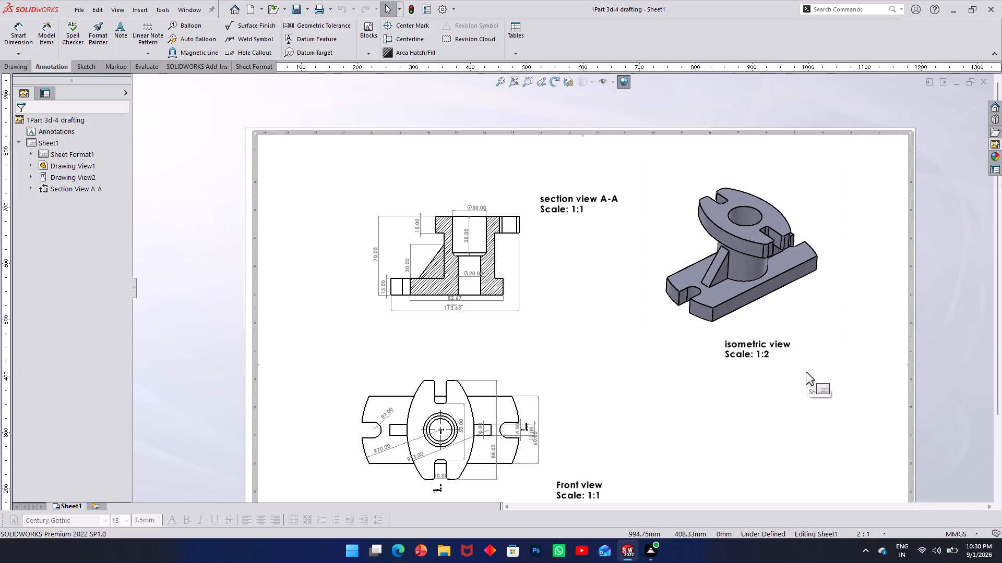
# Export the drawing to the Downloads folder as an Adobe PDF named 1Part 3d-4 drafting pdf.
pyautogui.click(74, 9)
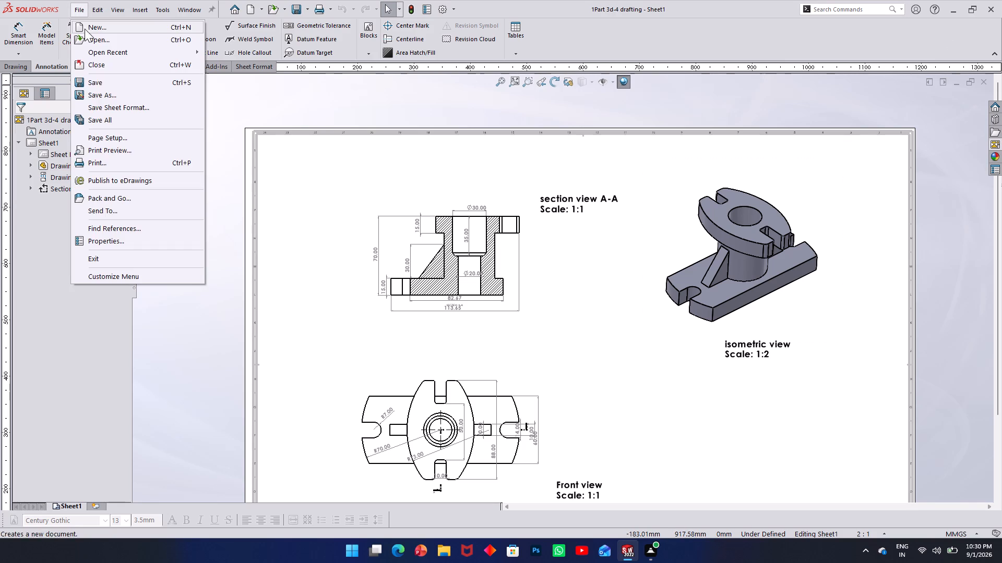
pyautogui.click(107, 92)
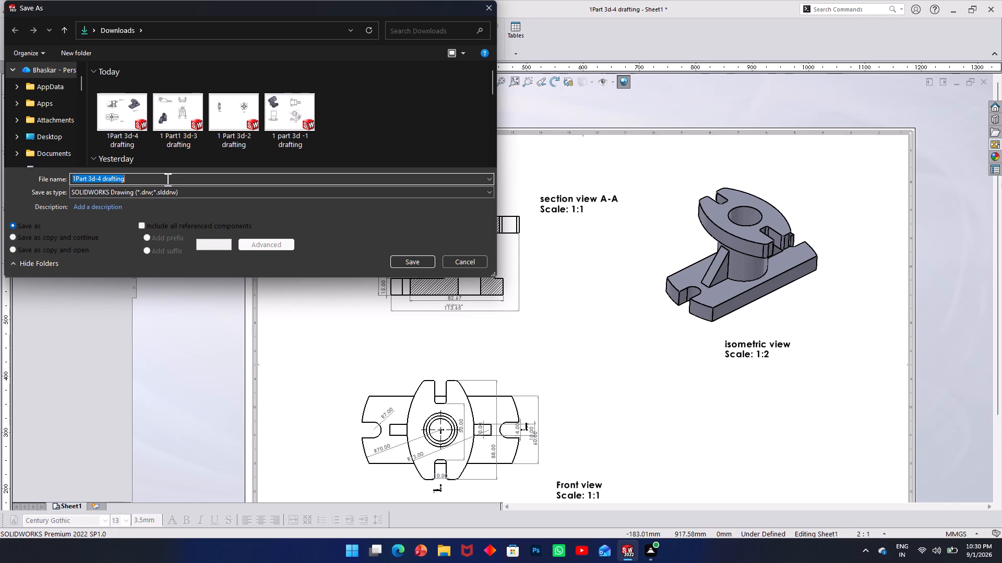
pyautogui.click(166, 179)
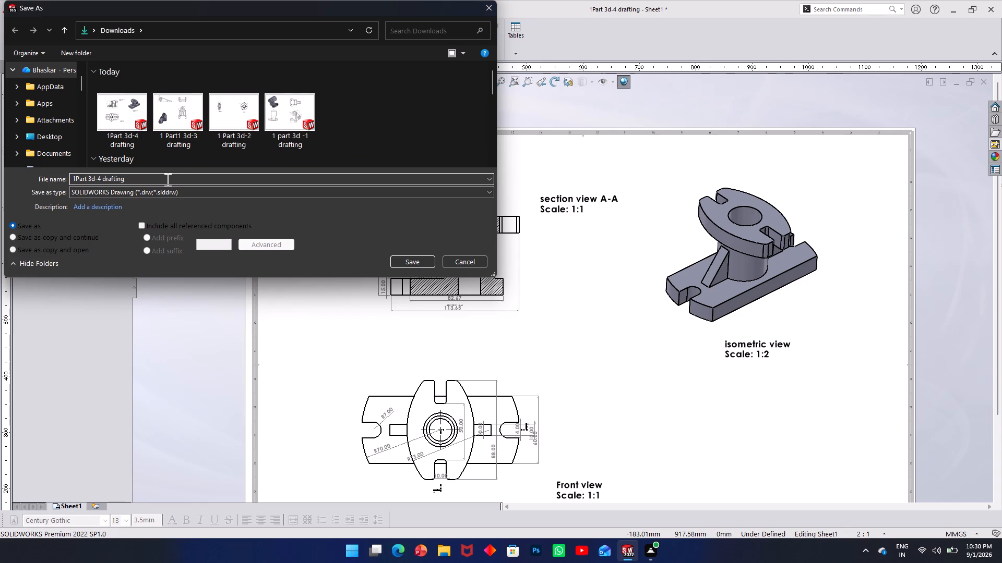
pyautogui.press('space')
pyautogui.press('p')
pyautogui.write('df')
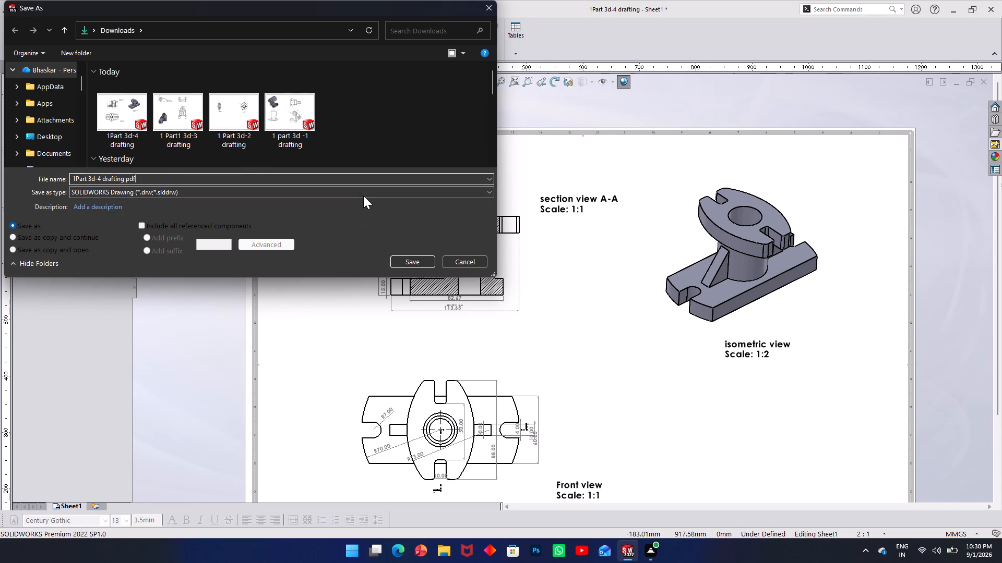
pyautogui.click(363, 195)
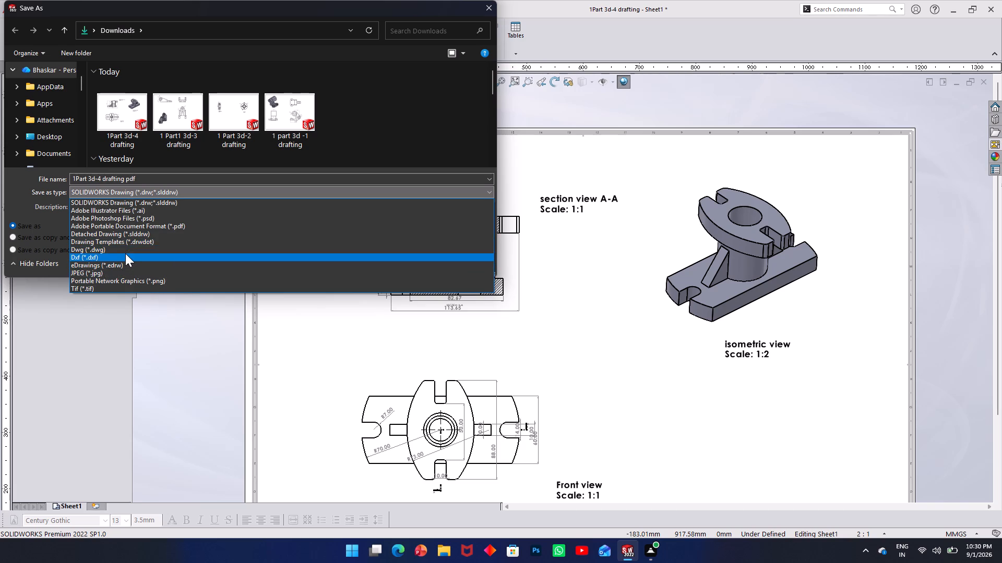
pyautogui.click(141, 226)
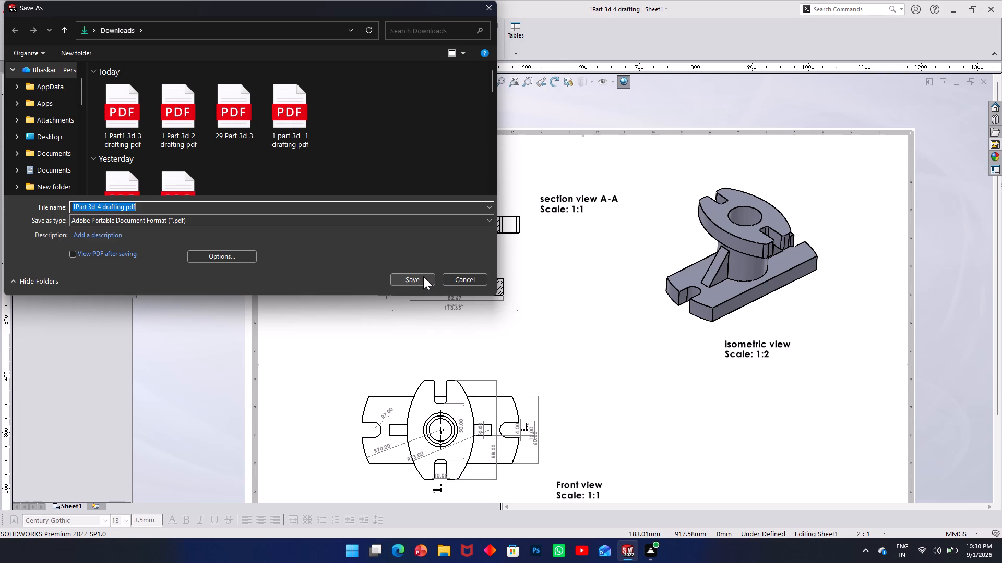
pyautogui.click(423, 276)
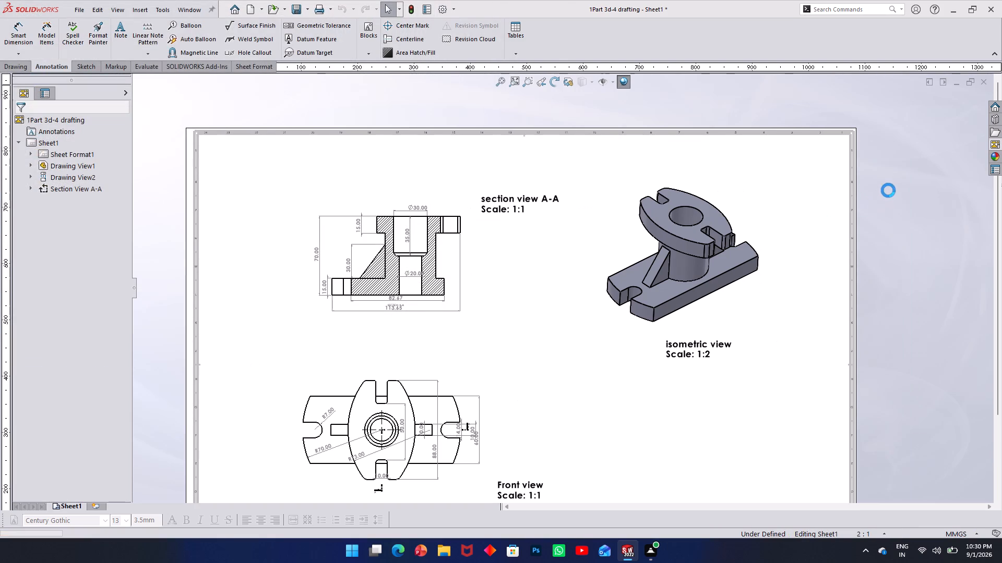